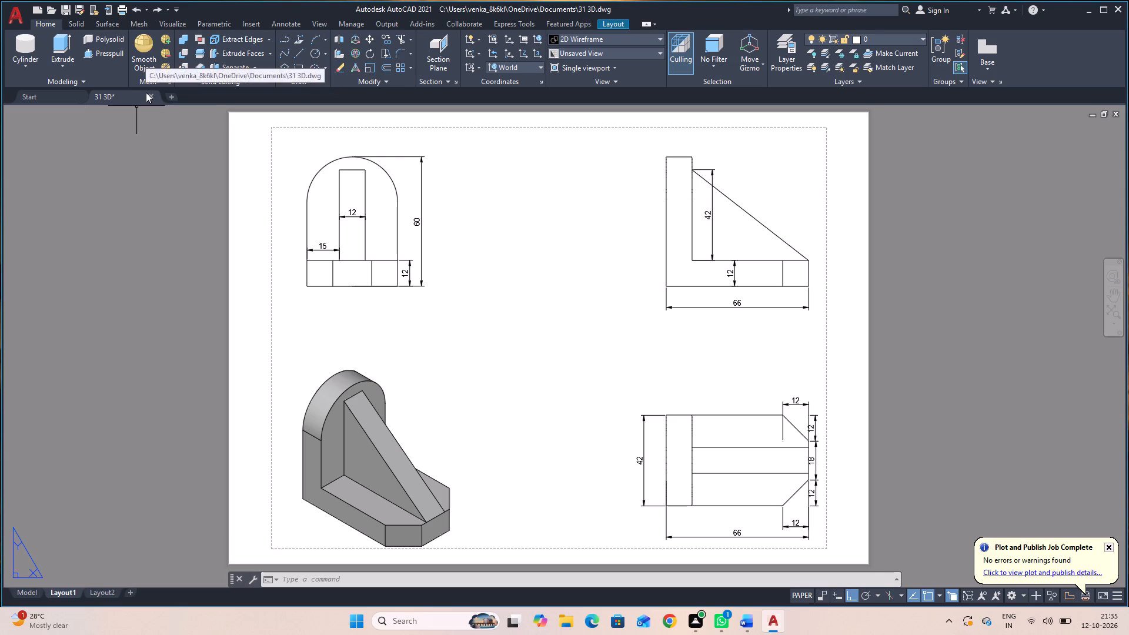
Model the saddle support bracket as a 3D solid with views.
Close the 31 3D drawing without saving changes and start a new blank drawing.
left_click(152, 96)
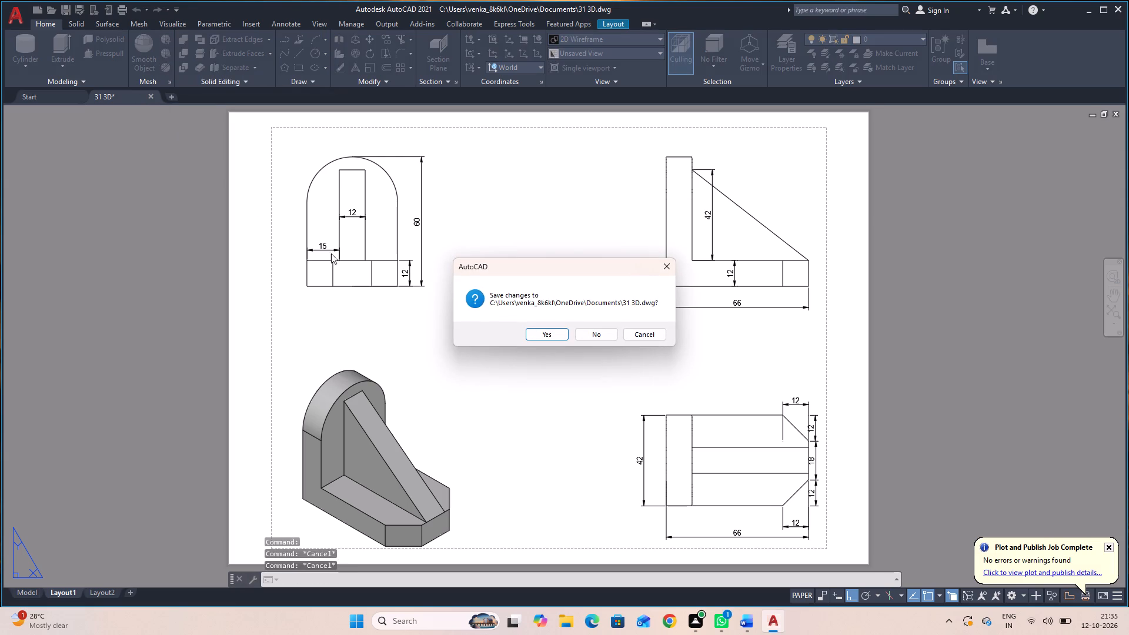
left_click(591, 334)
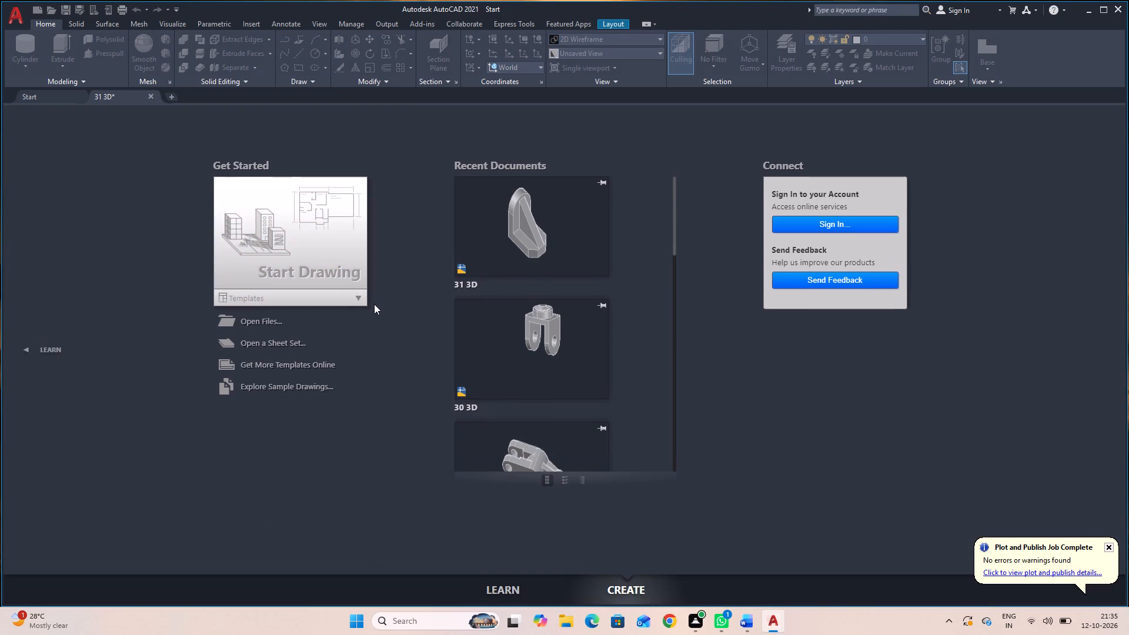
left_click(319, 275)
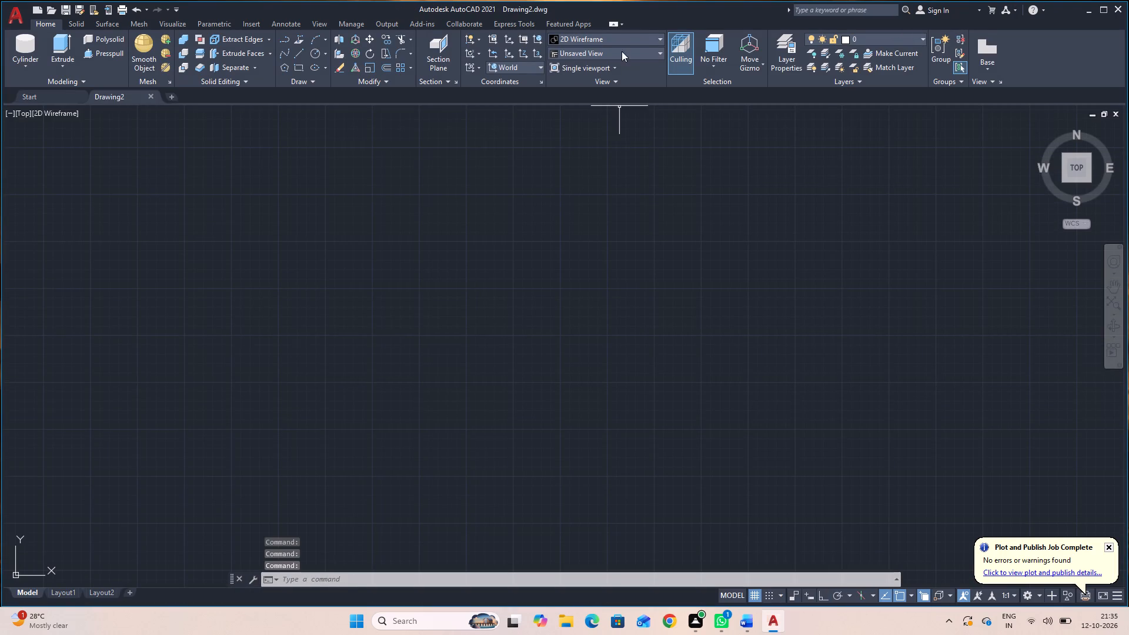
Set the visual style to Shaded with edges and the view to SE Isometric.
left_click(637, 35)
left_click(619, 115)
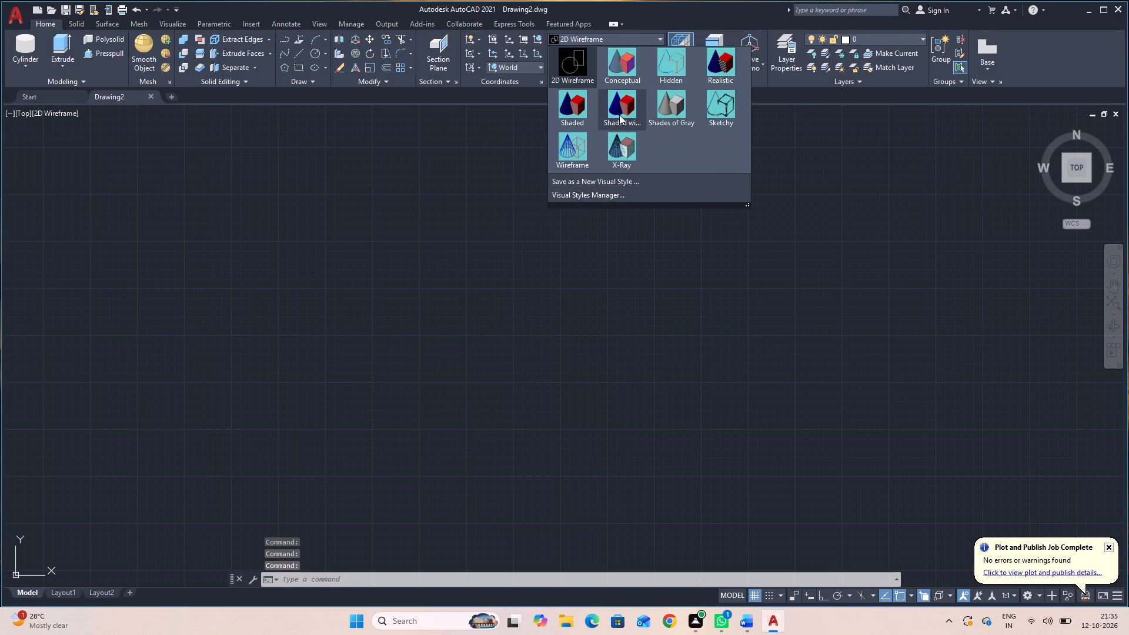
left_click(603, 55)
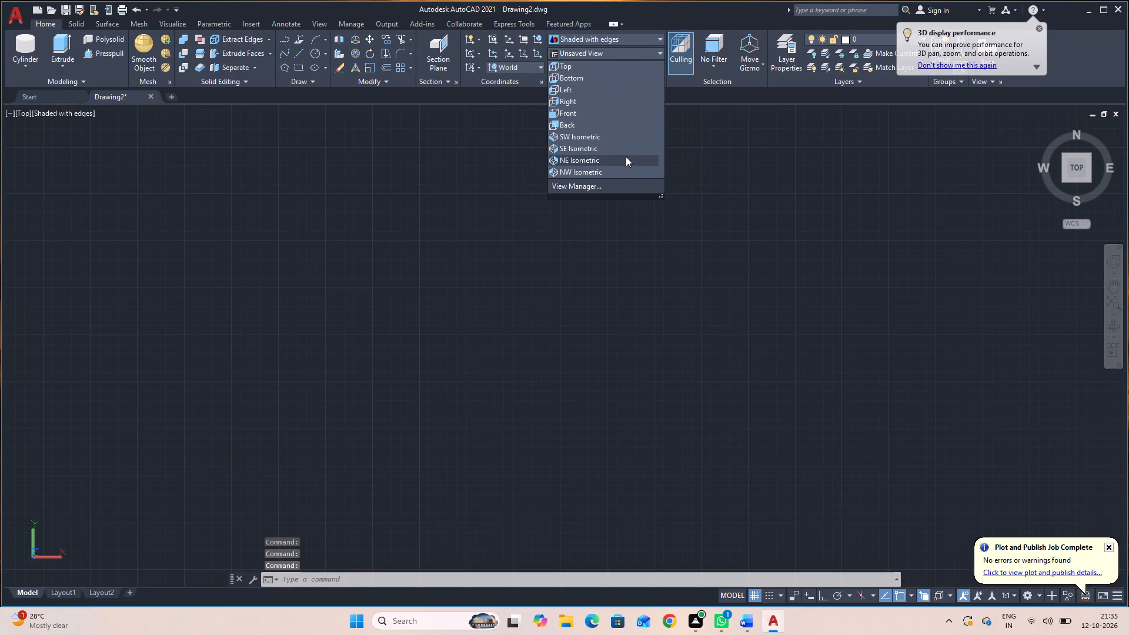
left_click(612, 146)
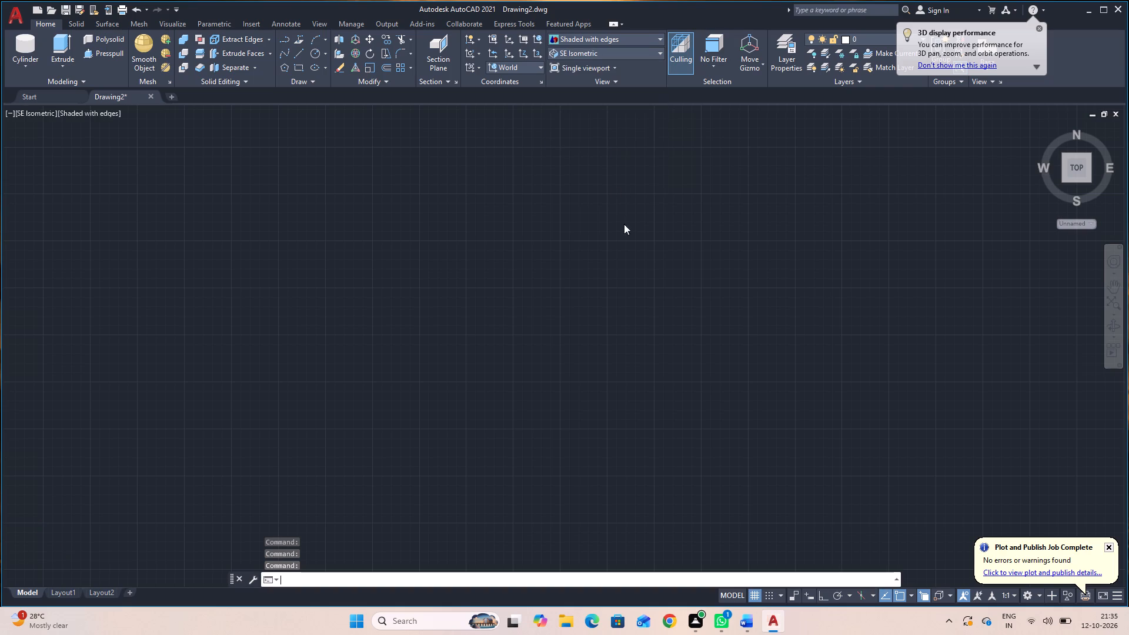
Create a solid box with length 75 along X, width 52 and height 9, with Ortho on.
middle_click_drag(610, 283, 567, 305)
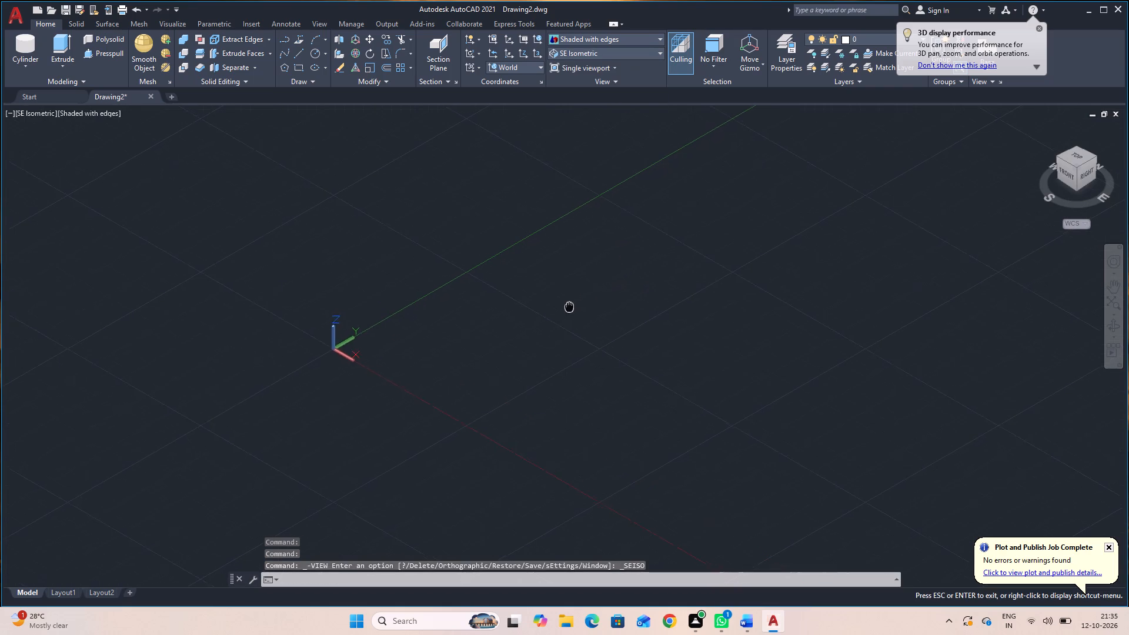
middle_click_drag(567, 305, 530, 312)
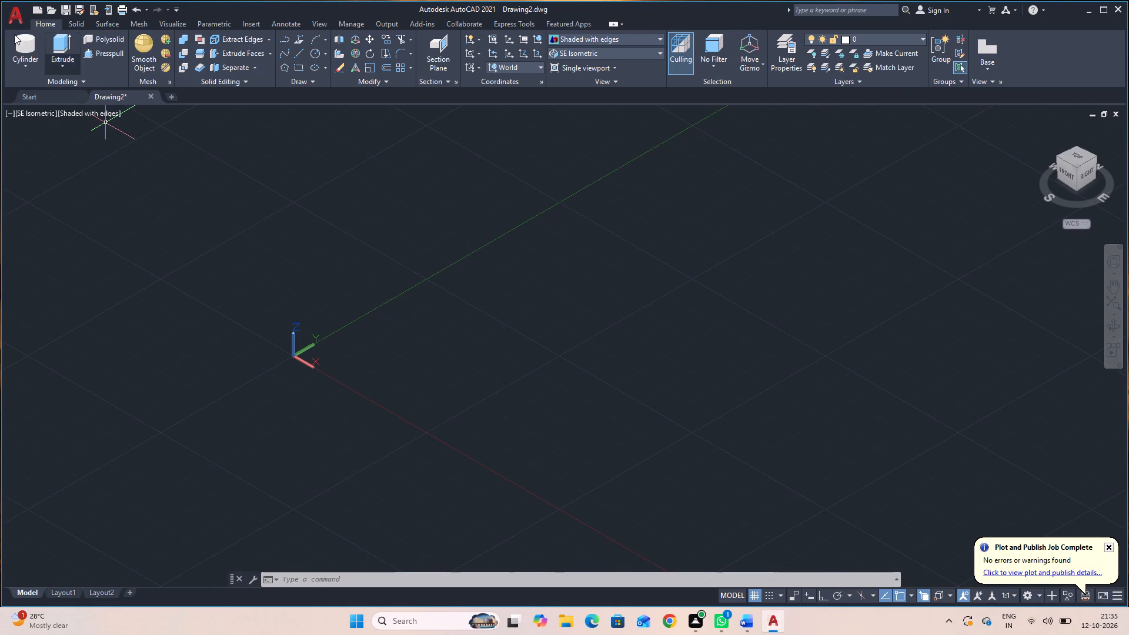
left_click(28, 63)
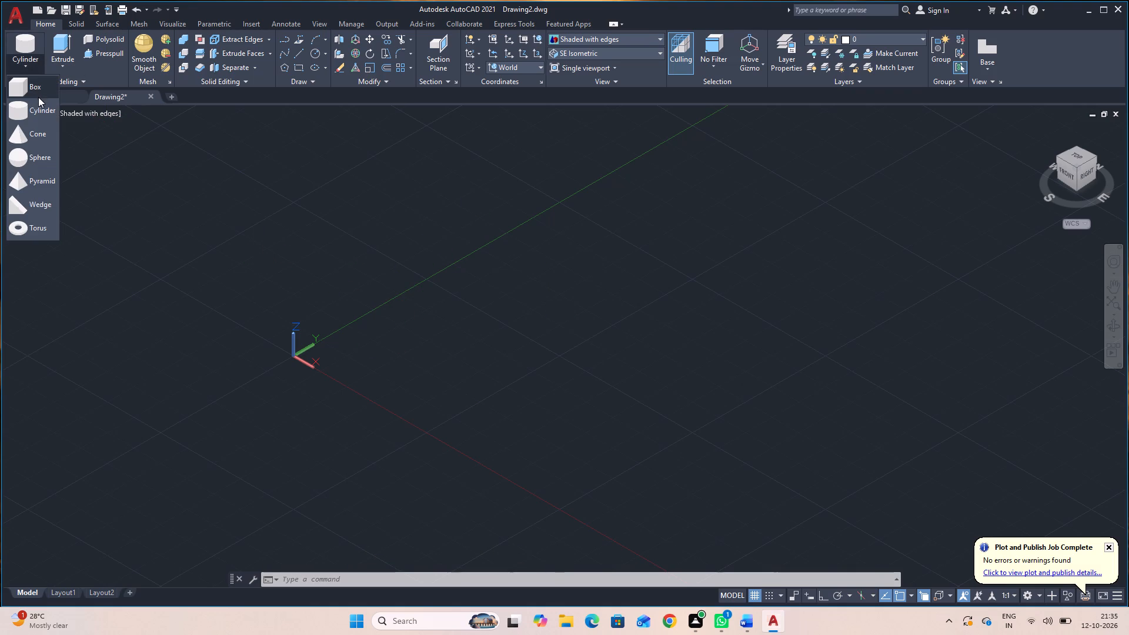
left_click(36, 85)
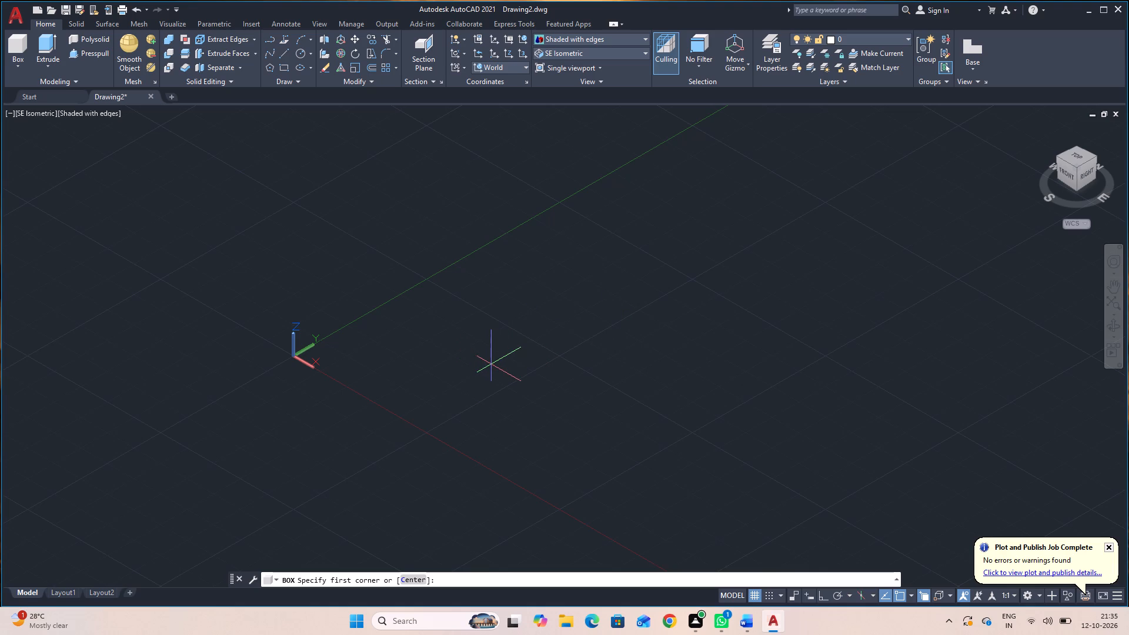
left_click(482, 346)
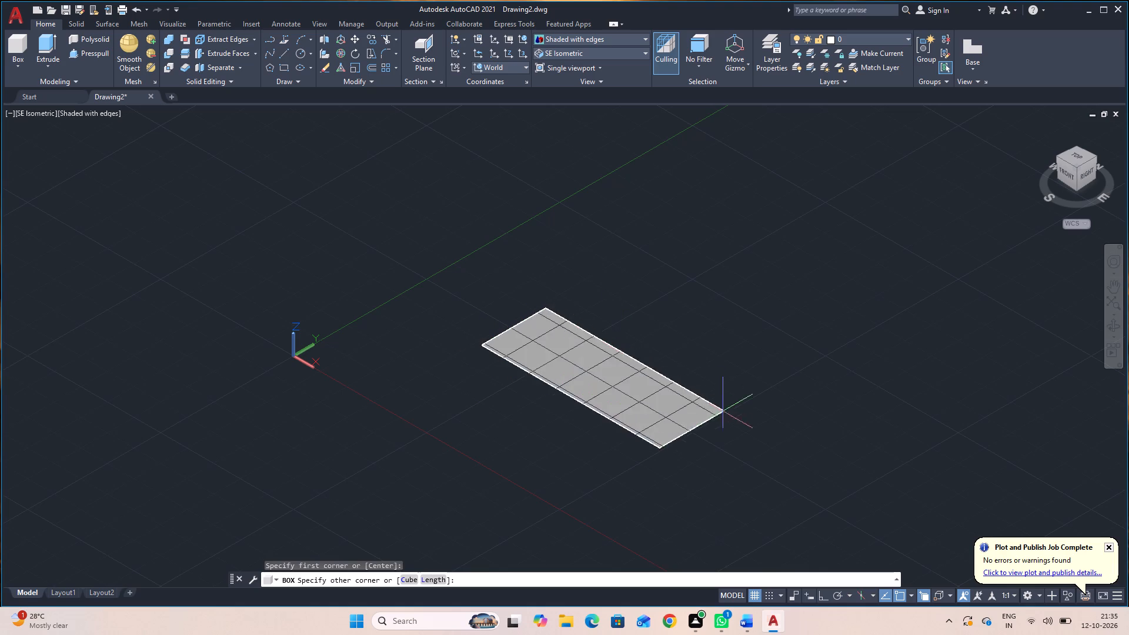
left_click(433, 584)
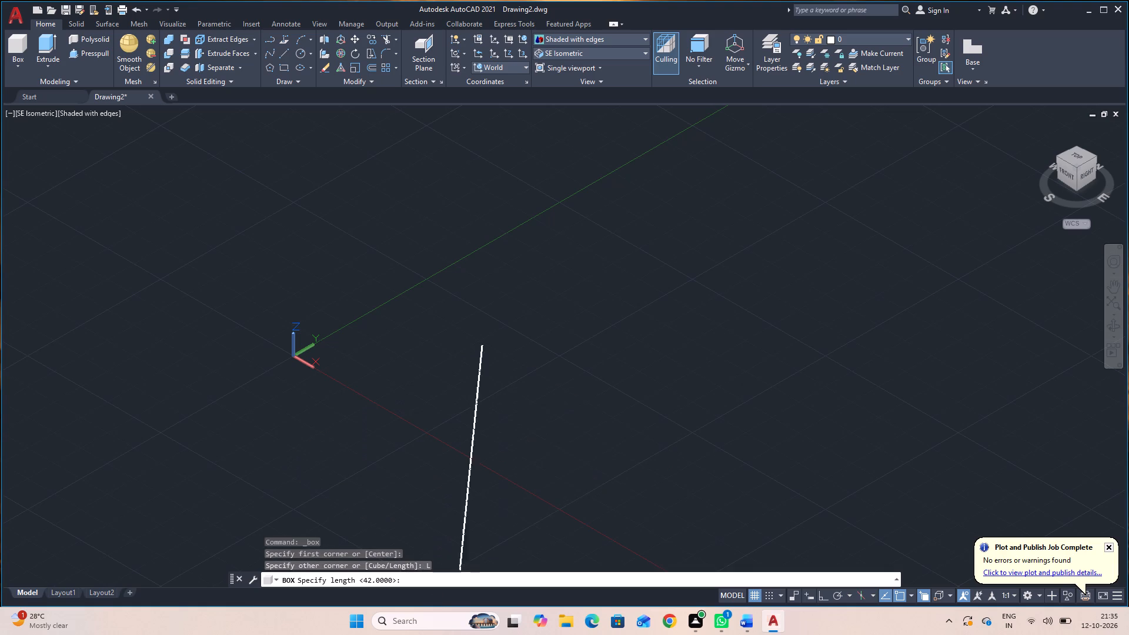
left_click(820, 601)
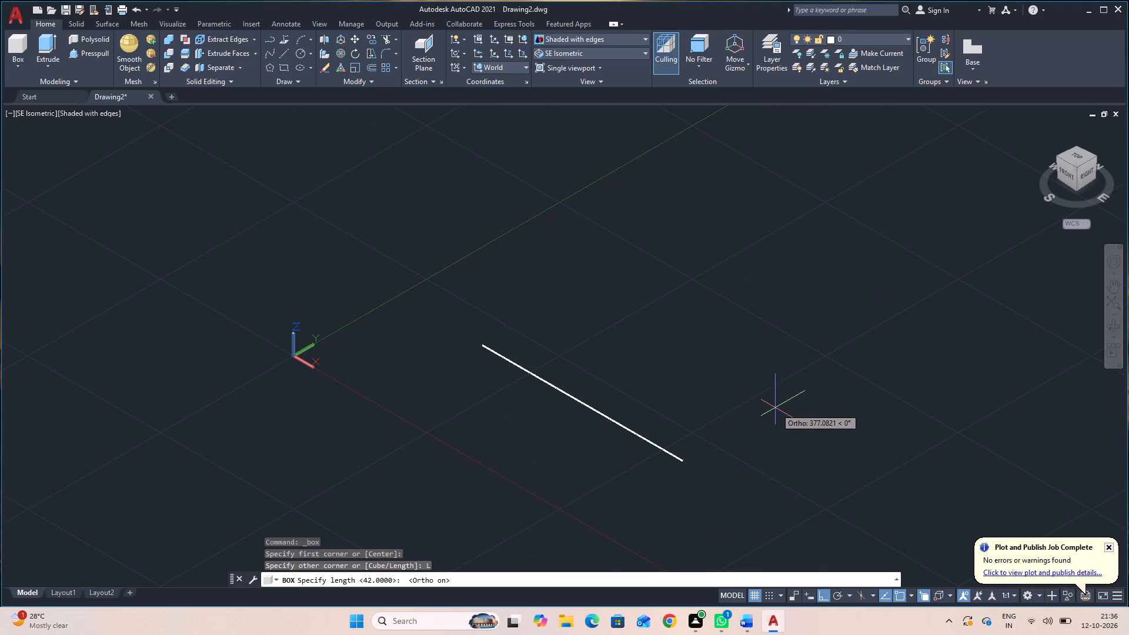
type("75")
key("Return")
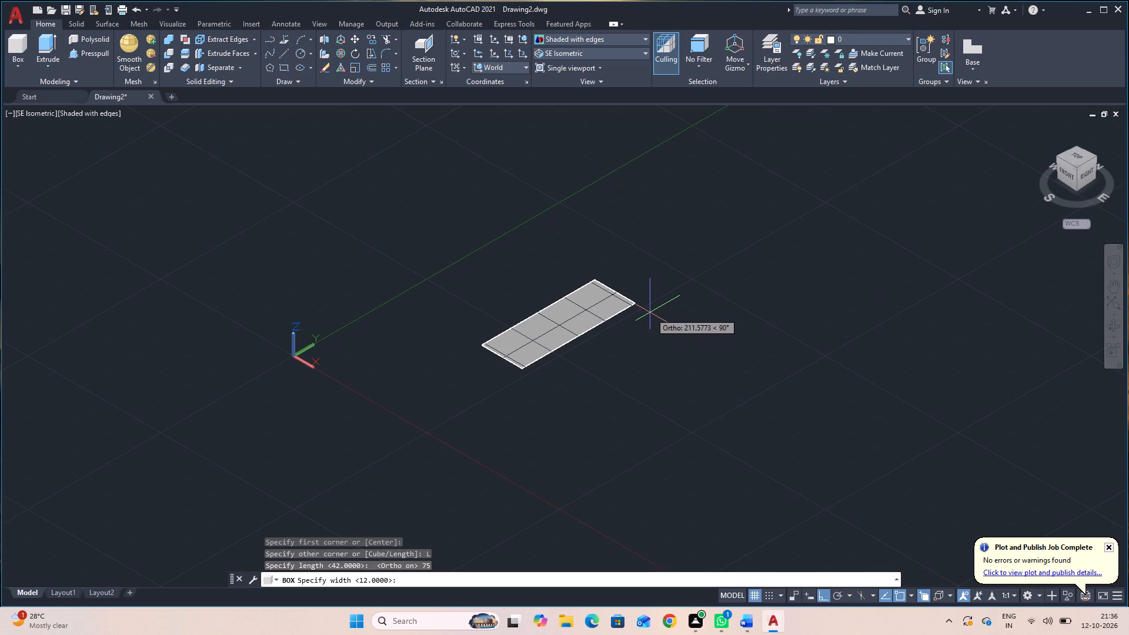
type("52")
key("Return")
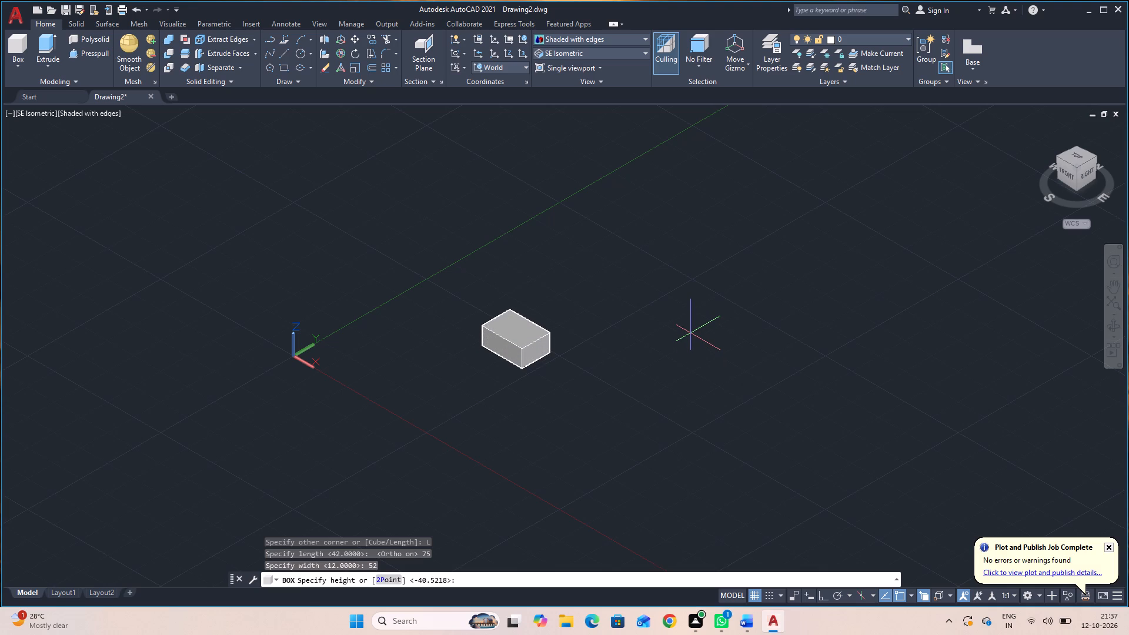
key("9")
key("Return")
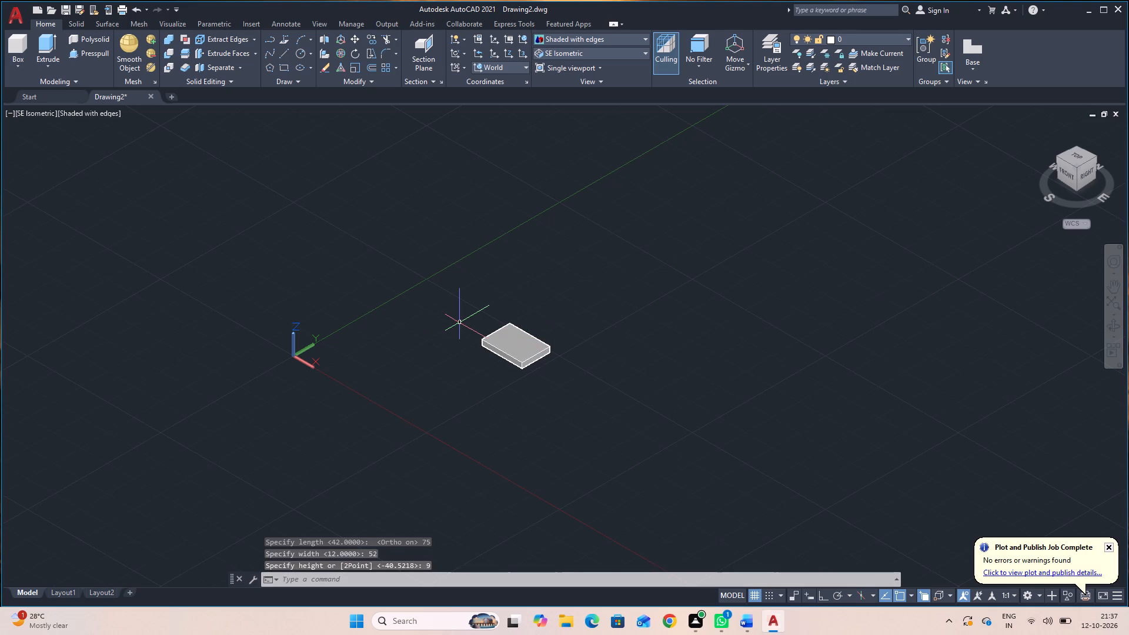
Start a line at the midpoint of the top face's front long edge and draw 4.59 along that edge in +X, with Ortho on.
scroll(460, 316, "up", 3)
middle_click_drag(449, 356, 388, 317)
scroll(378, 312, "up", 2)
middle_click_drag(429, 357, 359, 310)
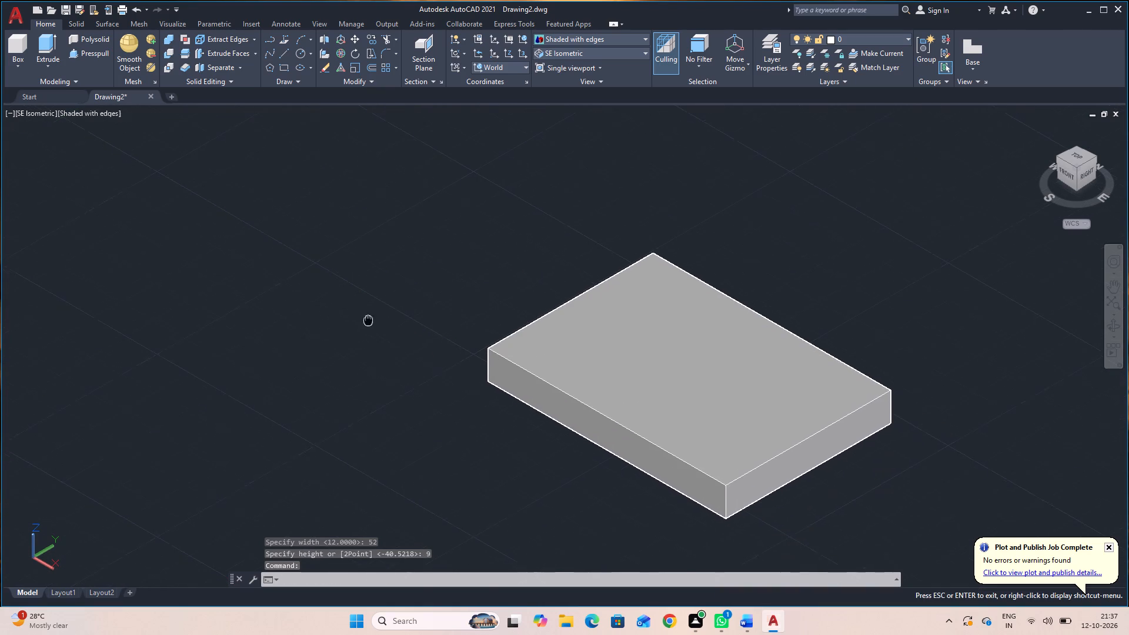
middle_click_drag(359, 310, 300, 278)
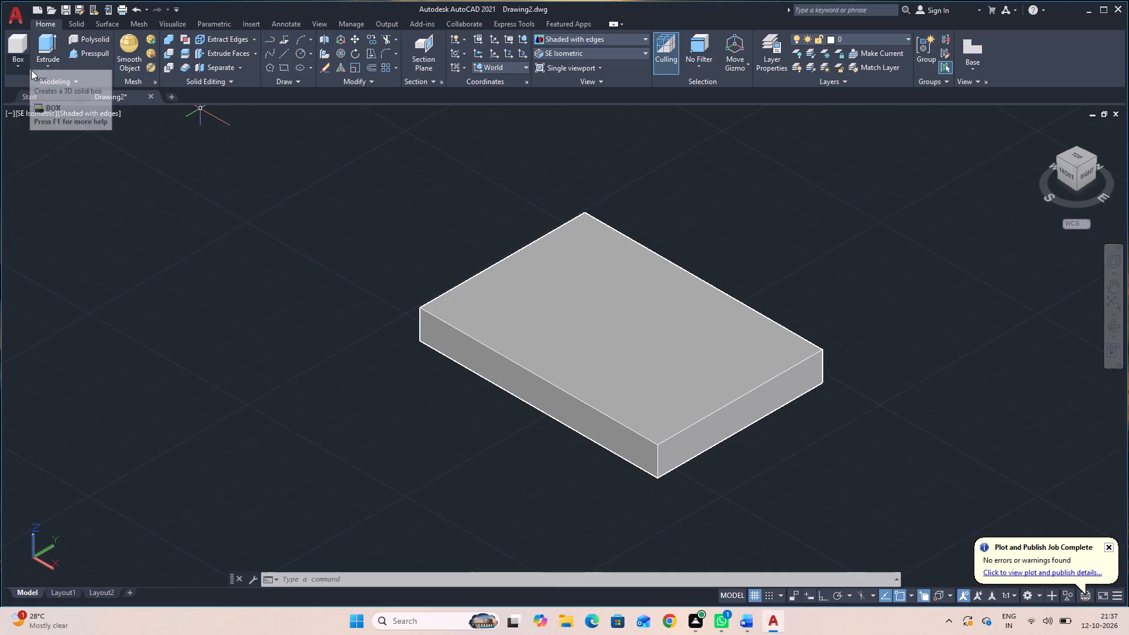
key("l")
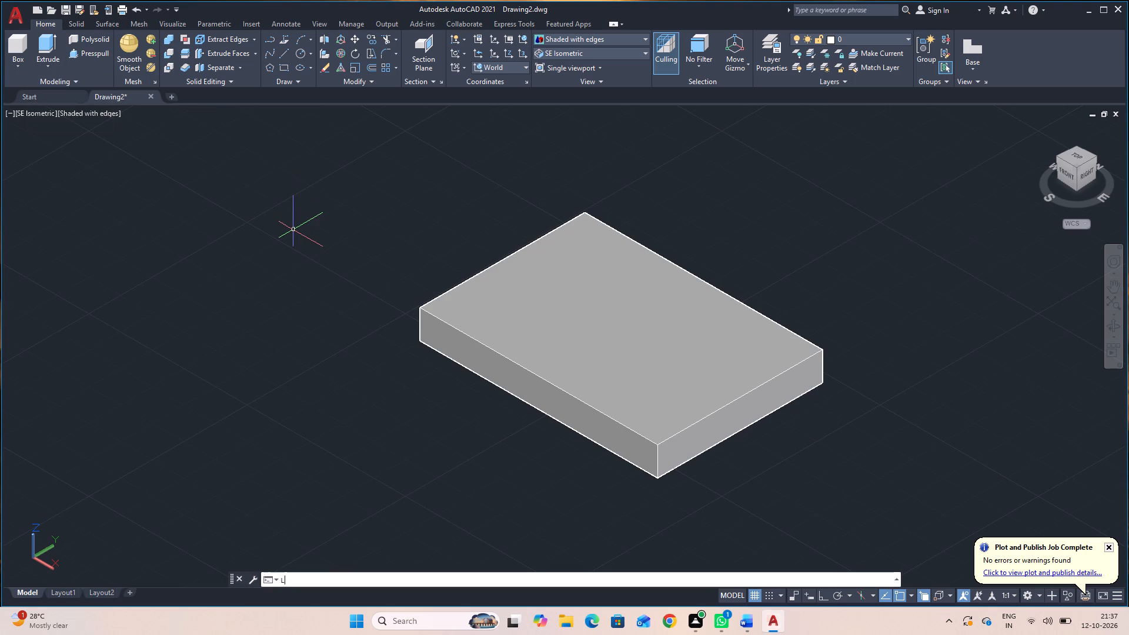
key("space")
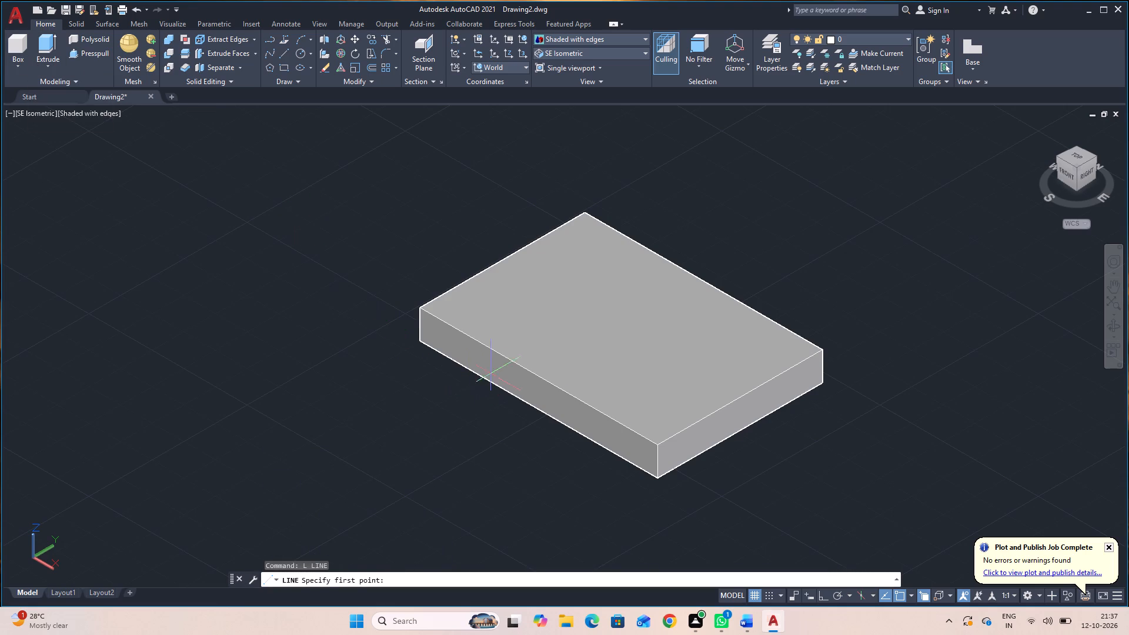
left_click(542, 377)
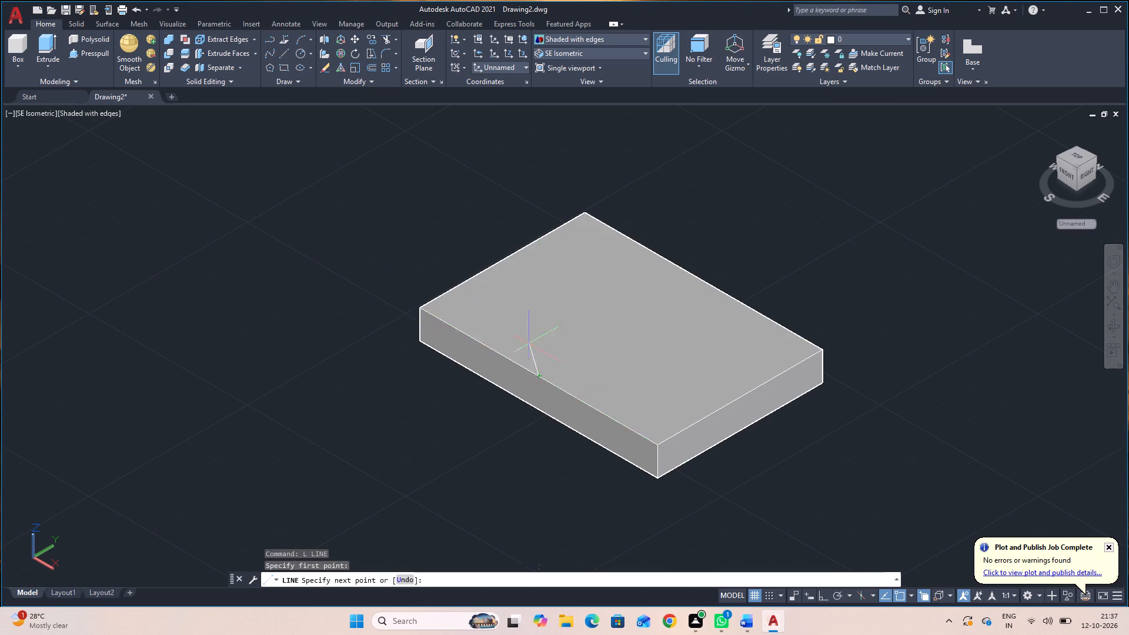
left_click(819, 592)
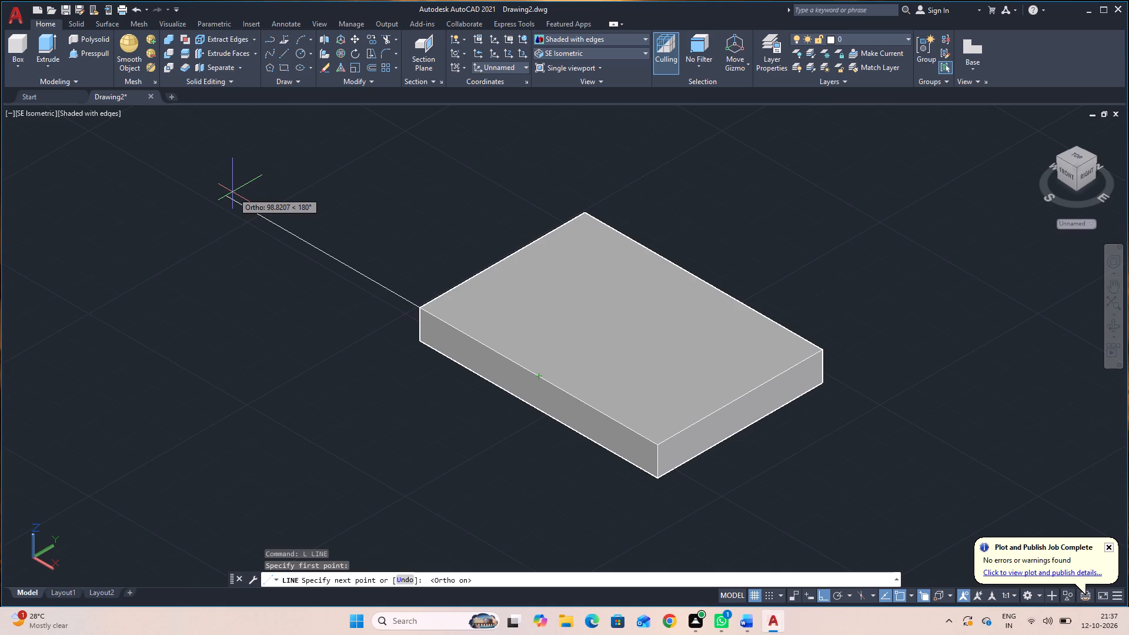
key("9")
key("BackSpace")
type("40")
key("BackSpace")
key("period")
key("5")
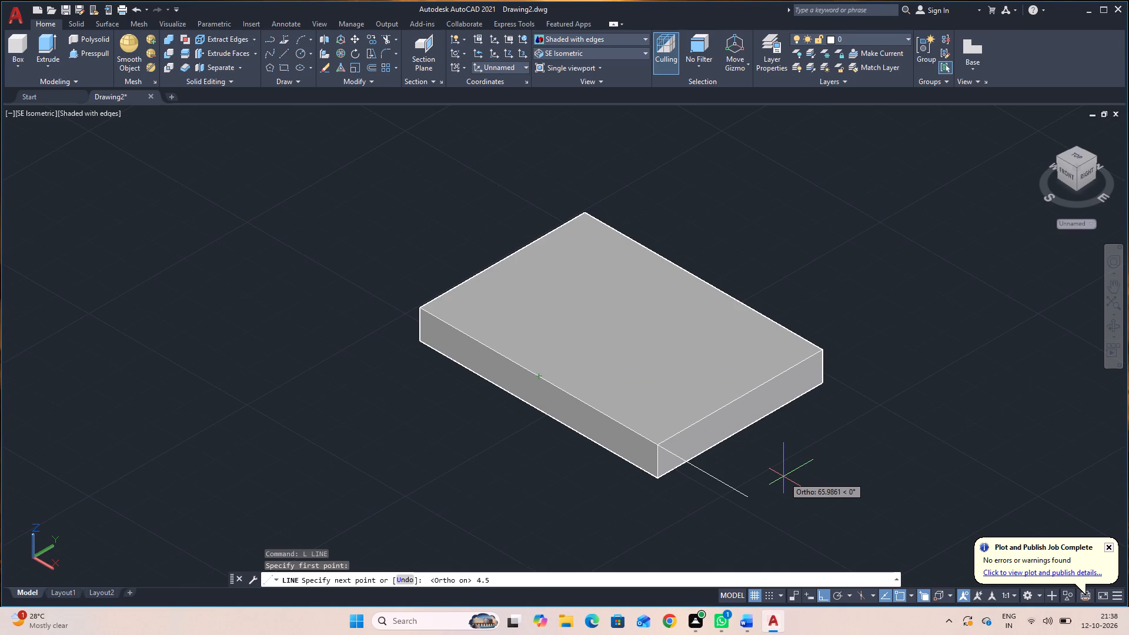
key("9")
key("Return")
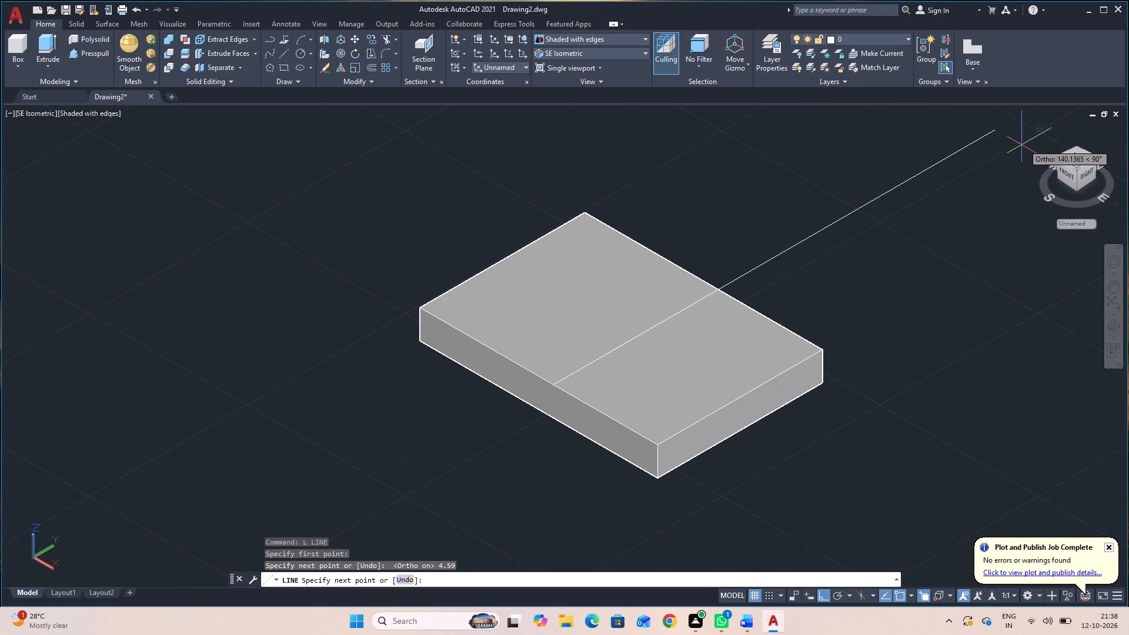
Continue the line across the top face to the opposite long edge, 9 back along it, and return to close a 9-wide strip.
left_click(719, 290)
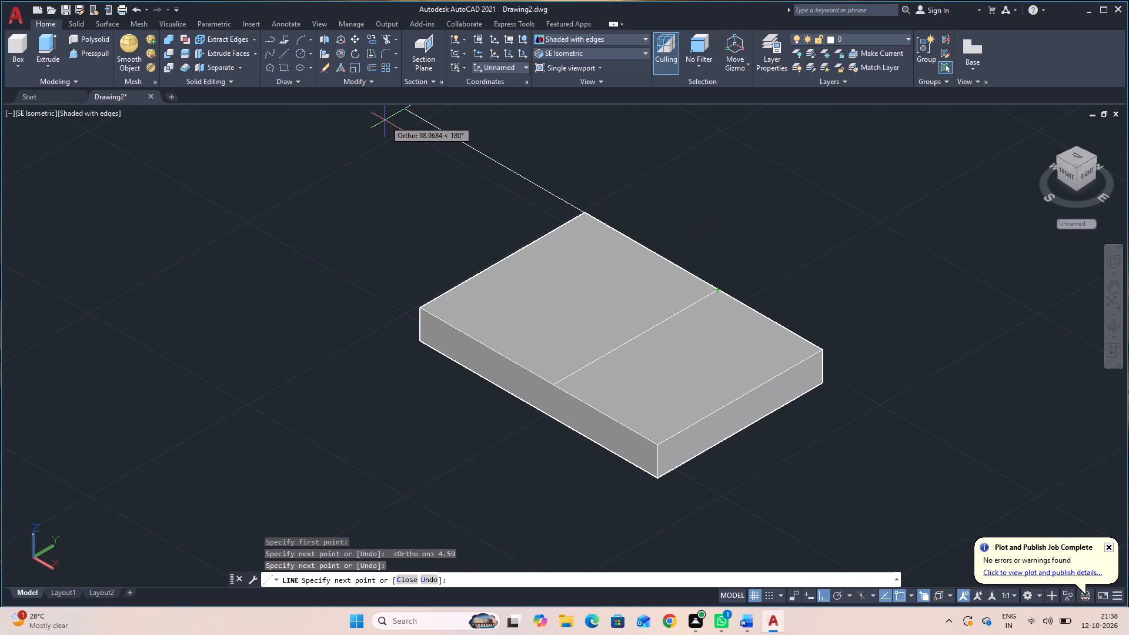
key("9")
key("Return")
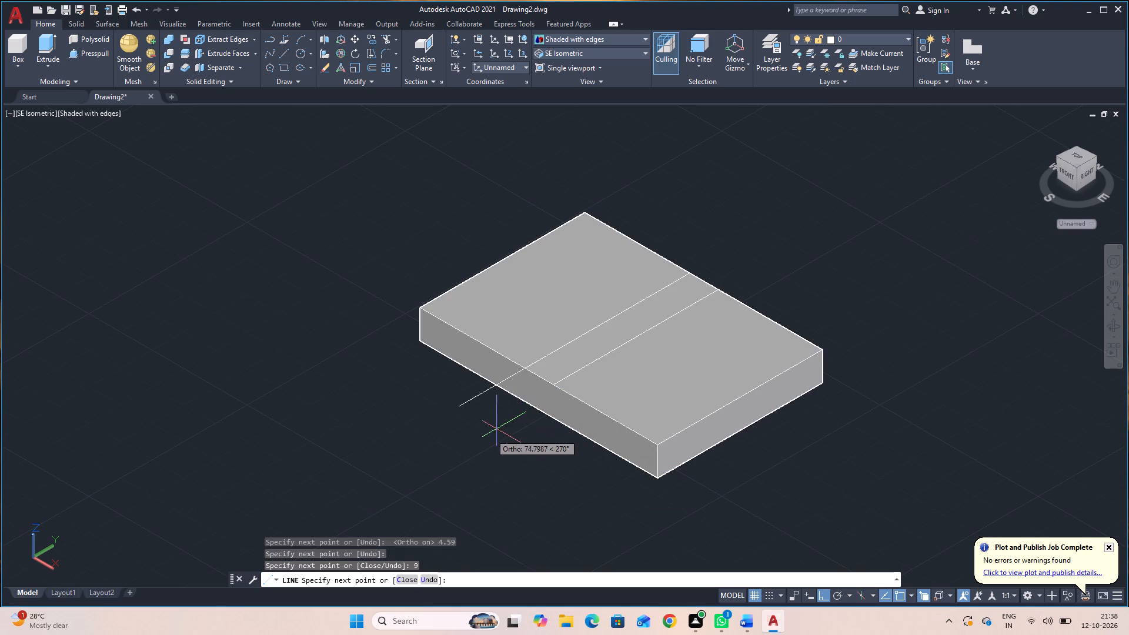
left_click(526, 369)
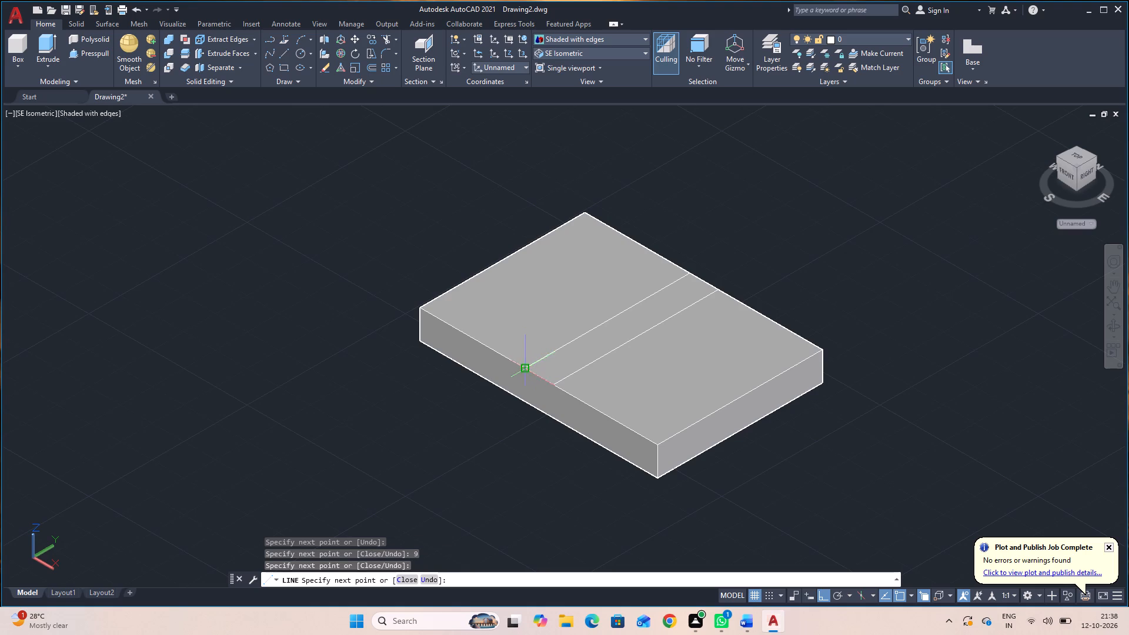
left_click(556, 383)
key("Escape")
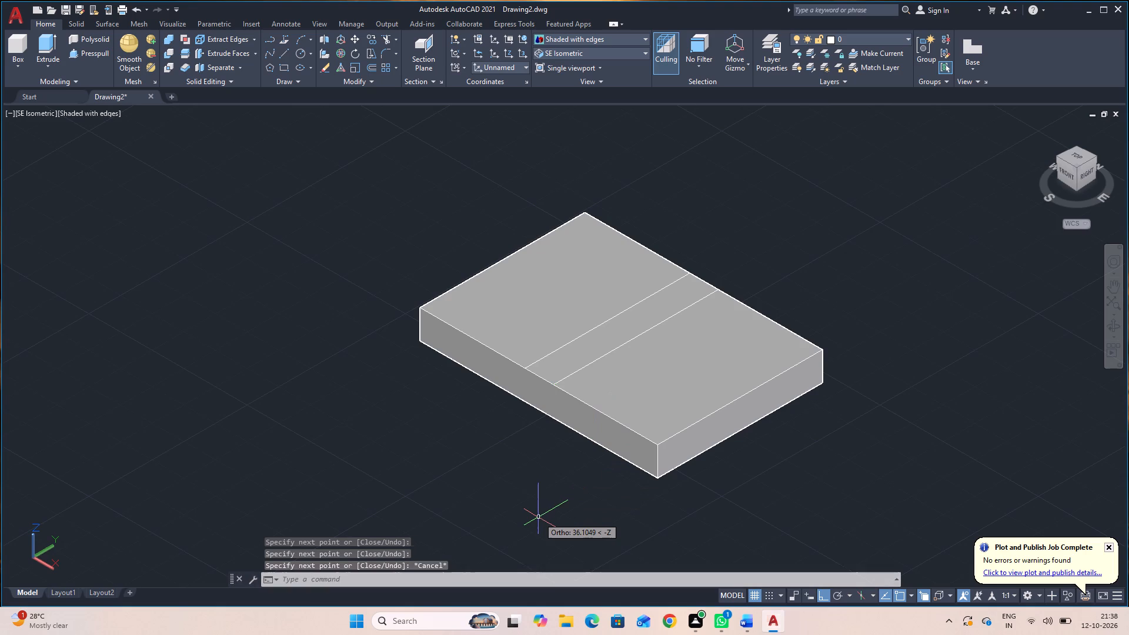
Join the four lines outlining the 9-wide strip on the block's top face into one polyline.
left_click(570, 342)
left_click(574, 375)
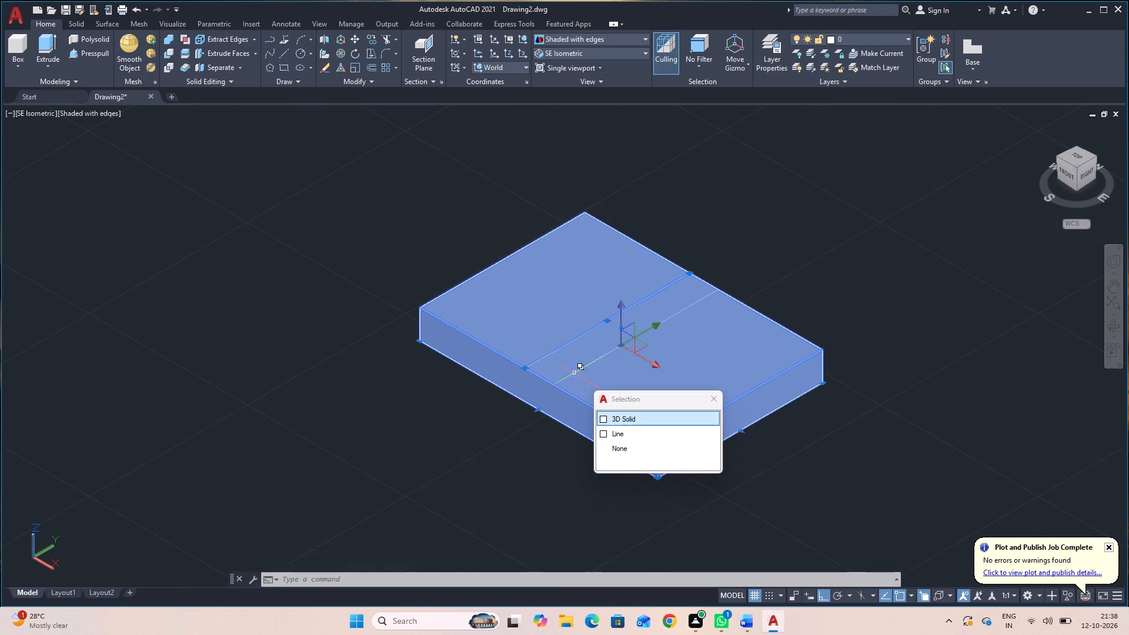
left_click(614, 427)
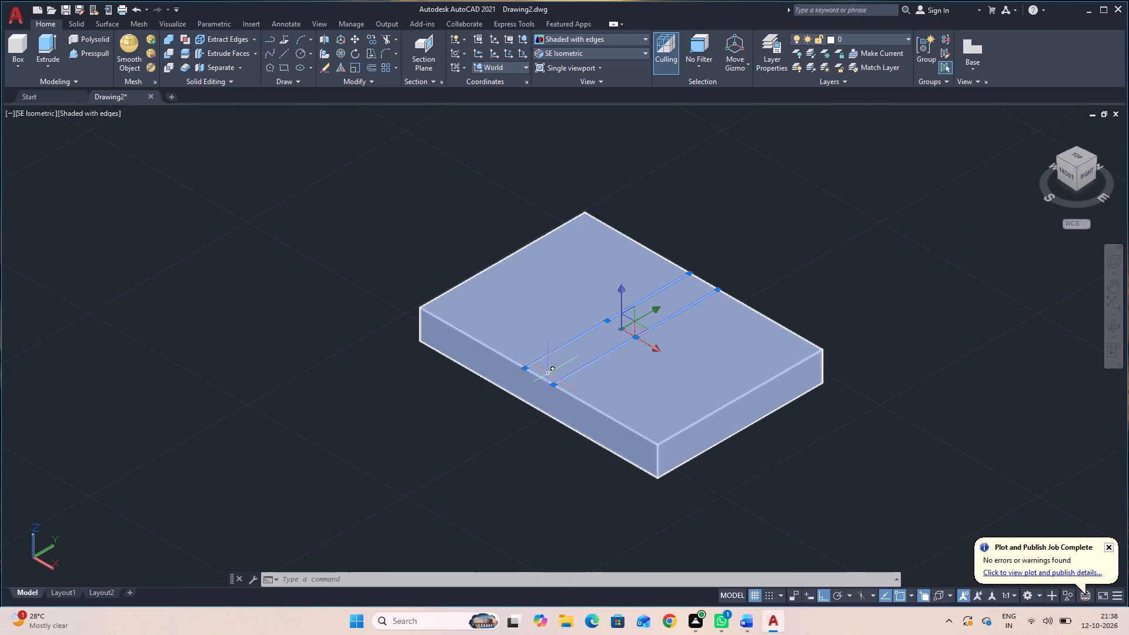
left_click(543, 377)
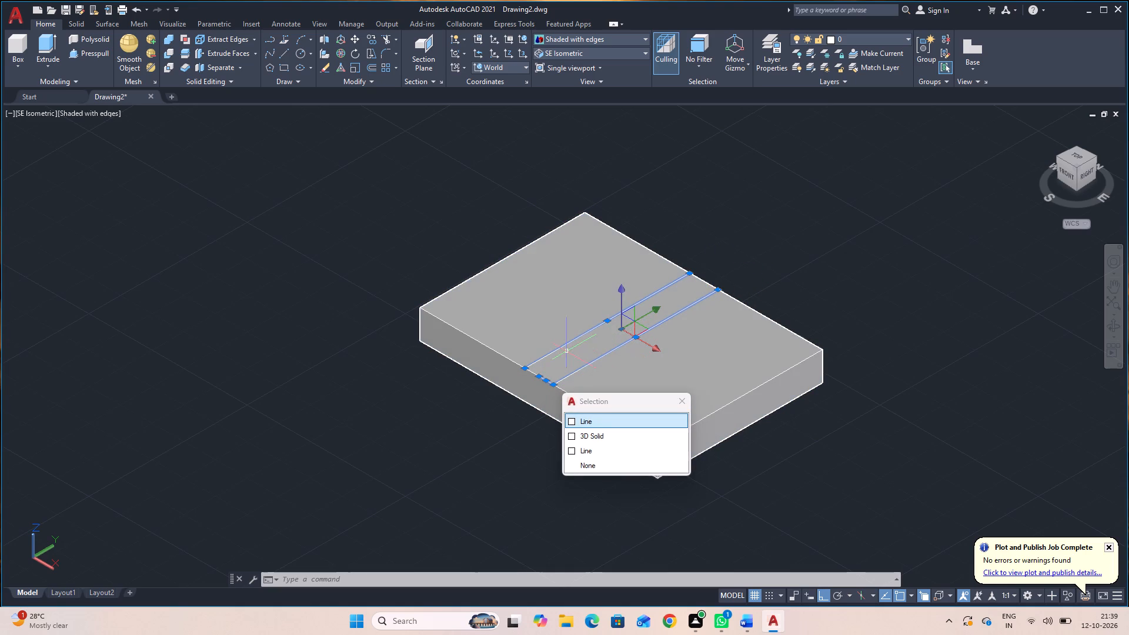
left_click(592, 453)
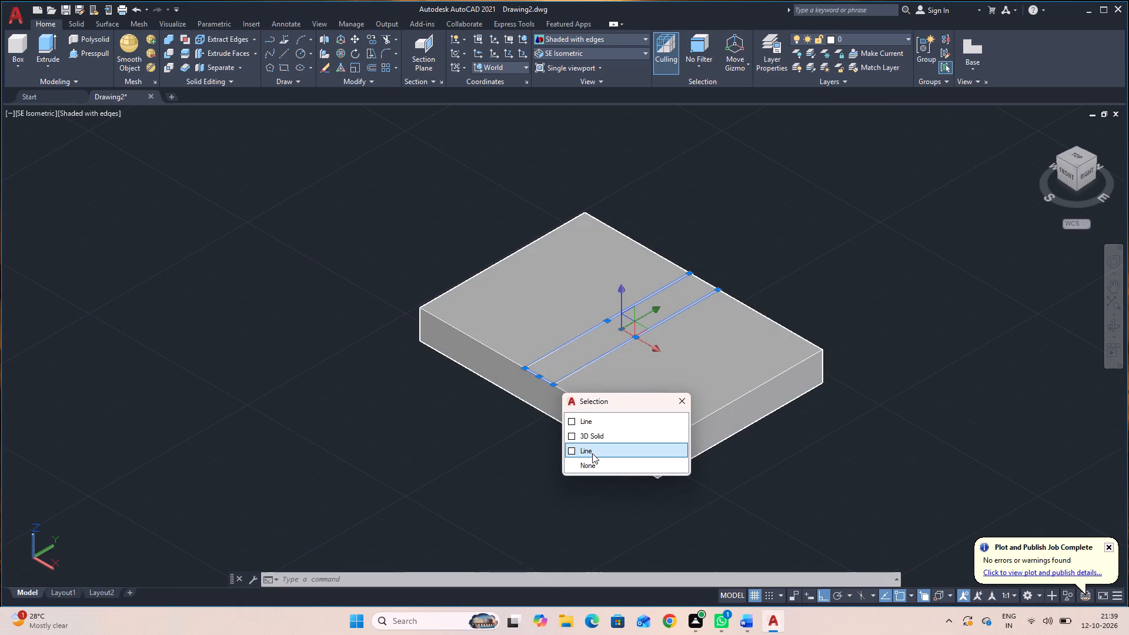
left_click(706, 283)
left_click(740, 340)
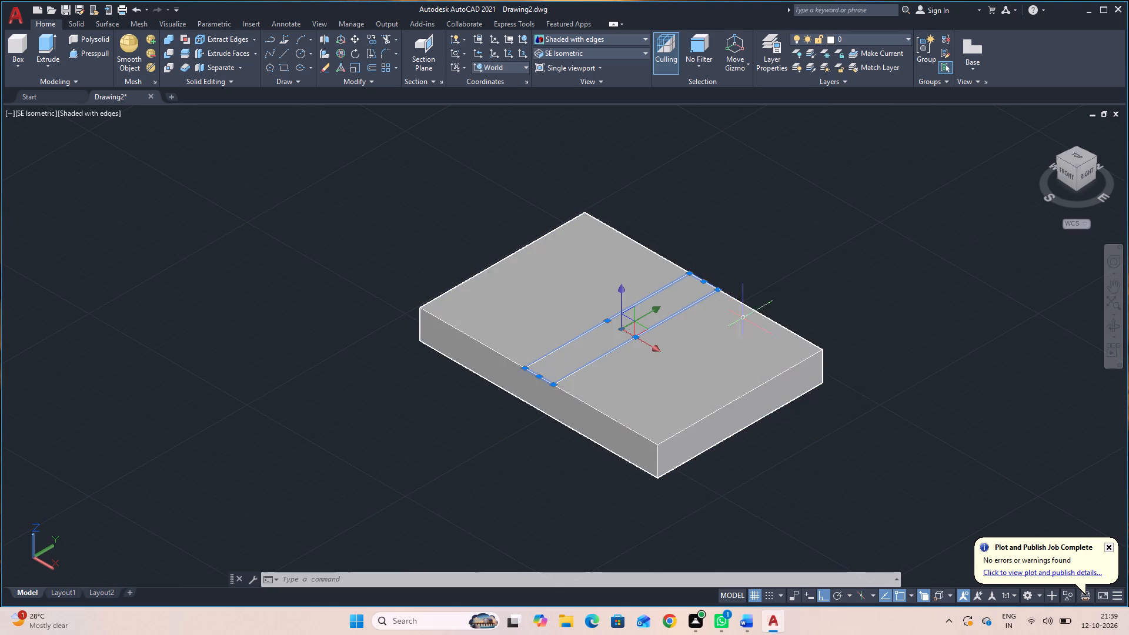
key("j")
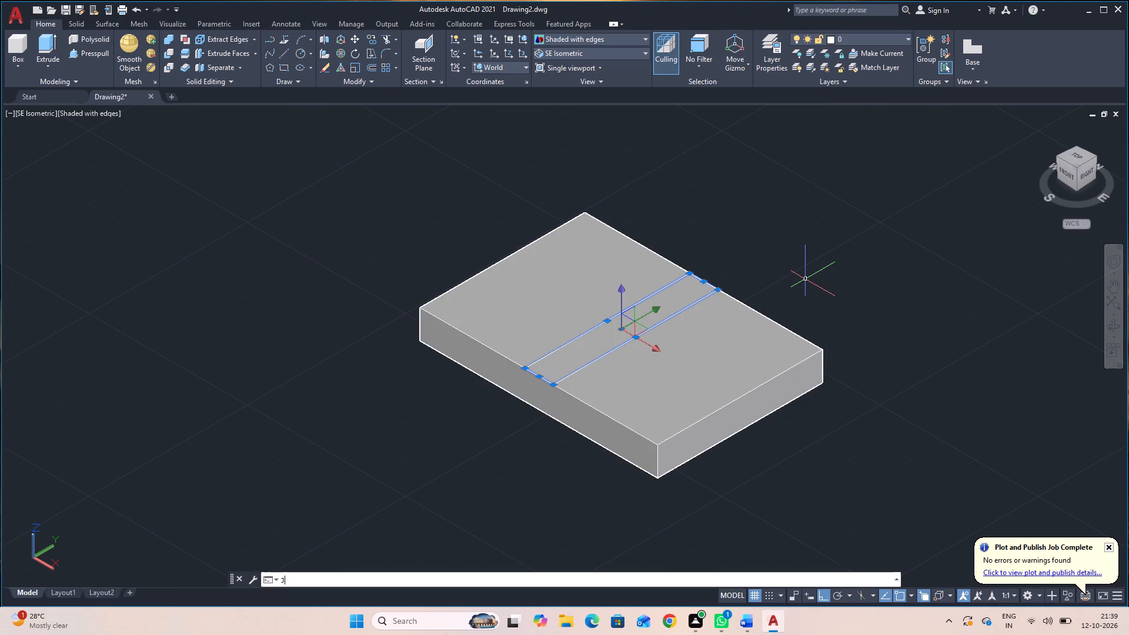
key("Return")
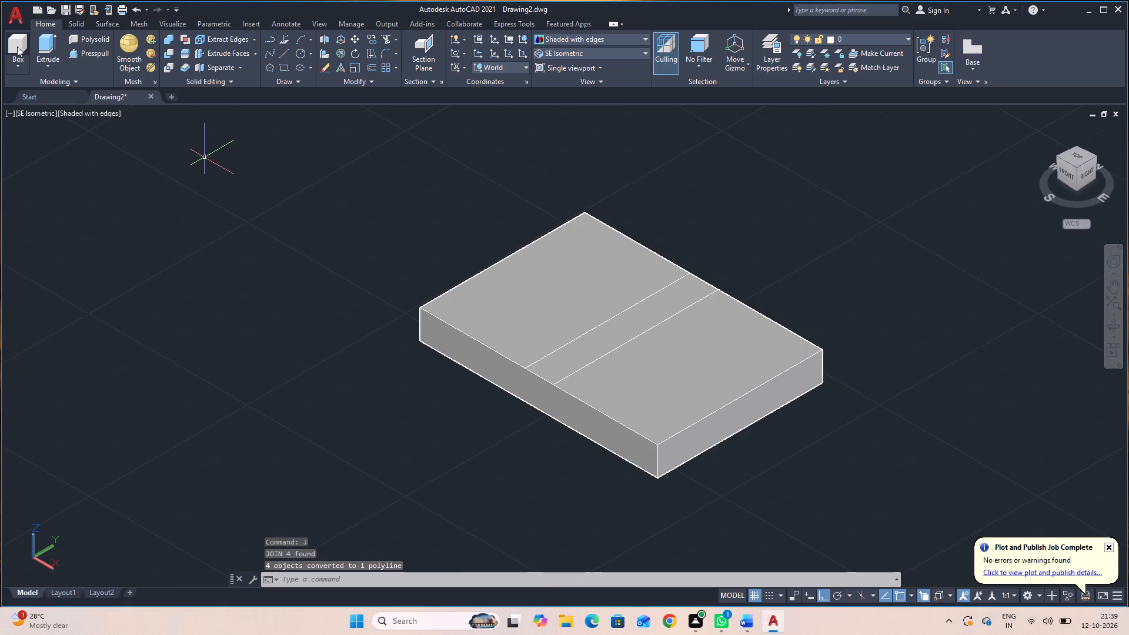
Presspull the strip area on the block's top face 25 upward to form an upright wall.
left_click(39, 46)
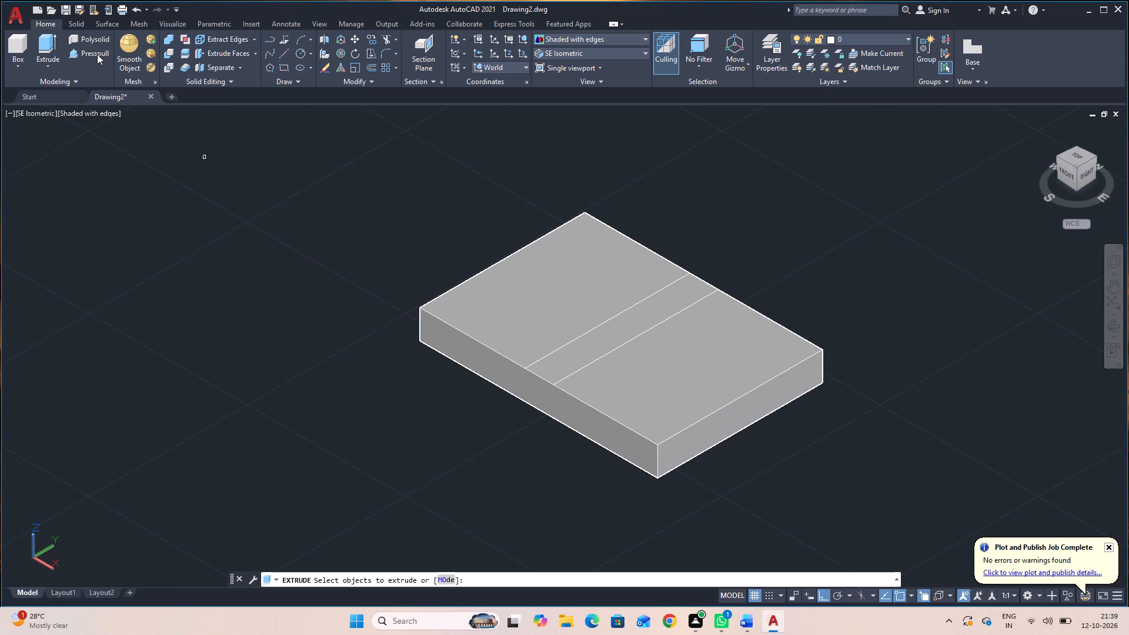
left_click(97, 54)
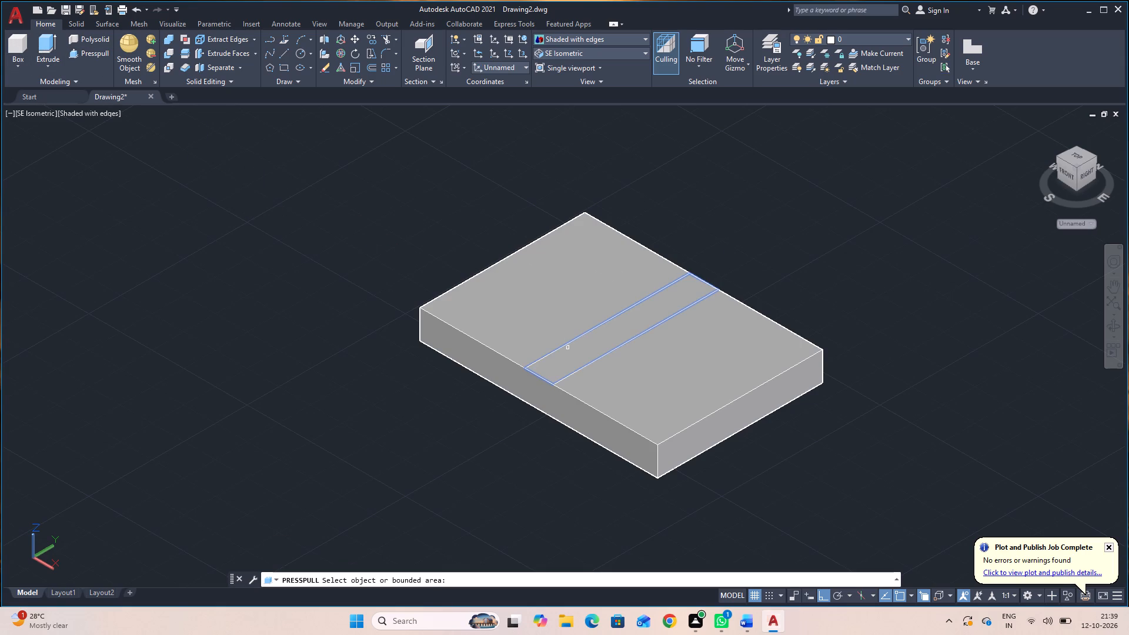
left_click(566, 347)
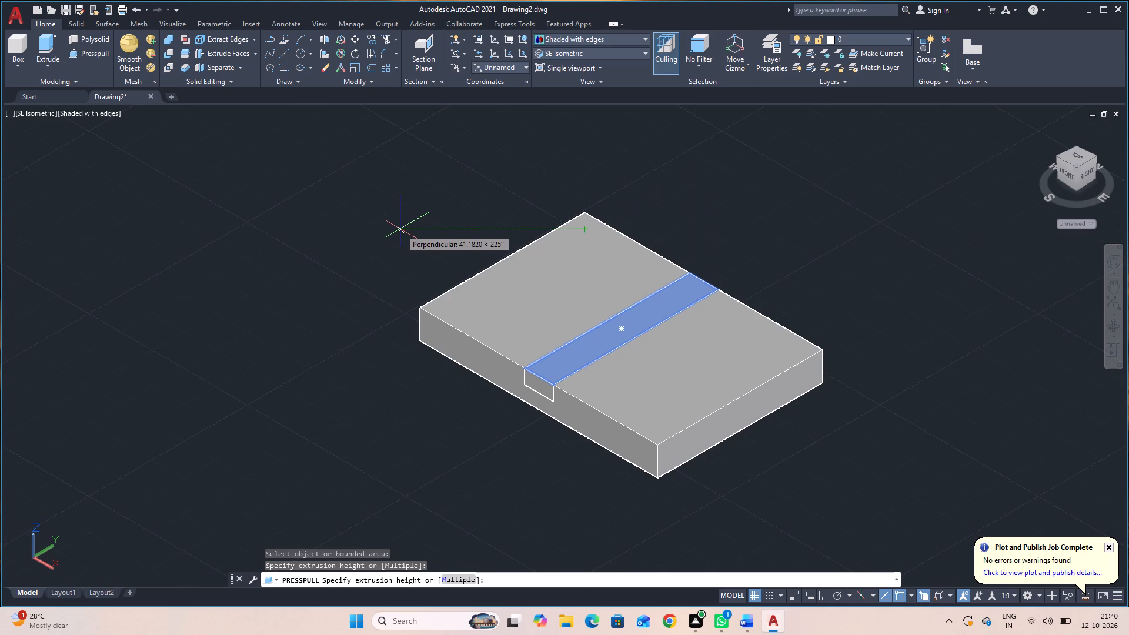
type("25")
key("Return")
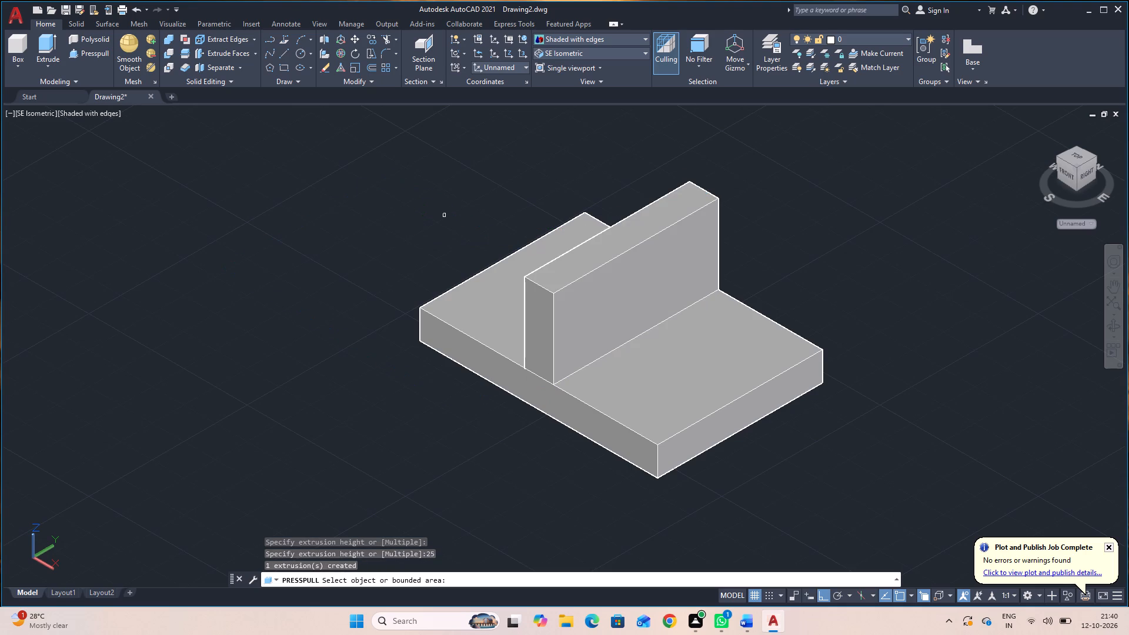
key("Escape")
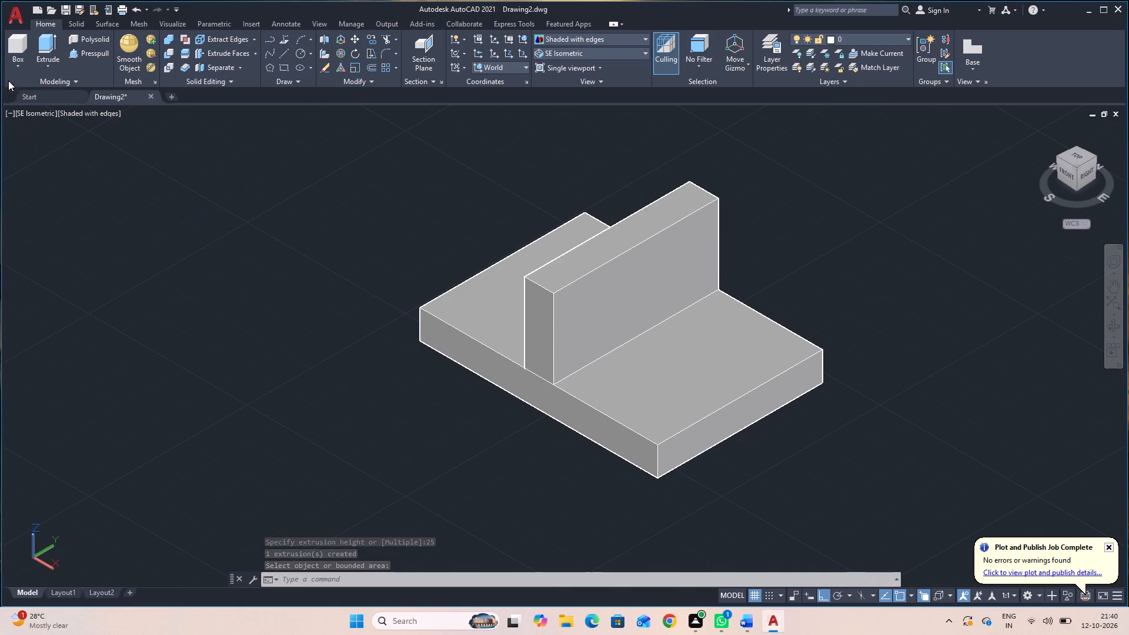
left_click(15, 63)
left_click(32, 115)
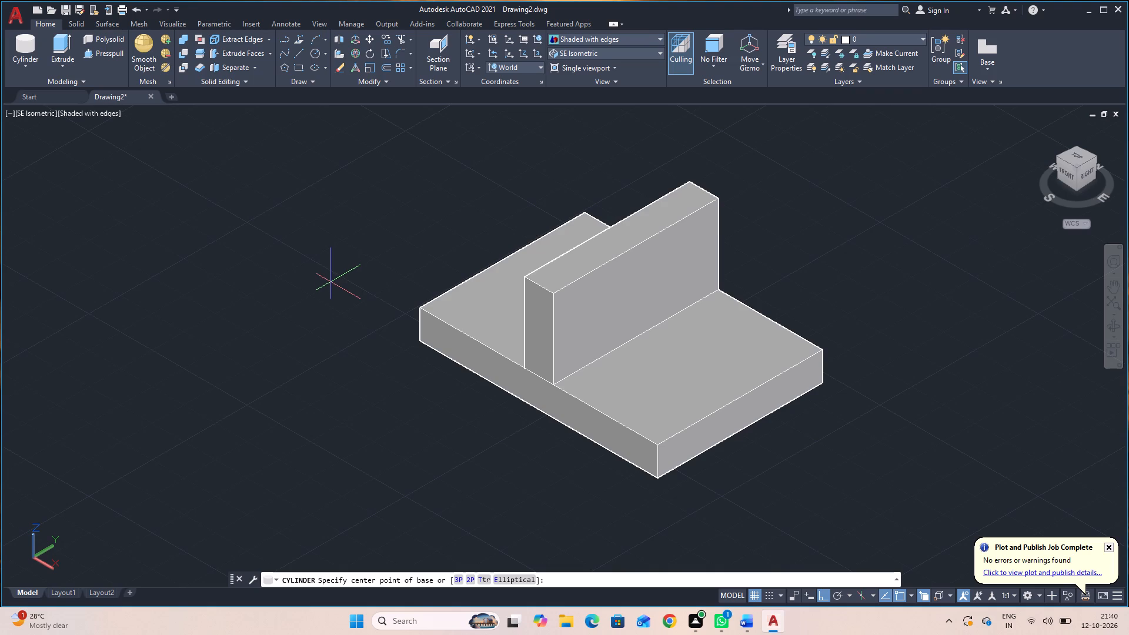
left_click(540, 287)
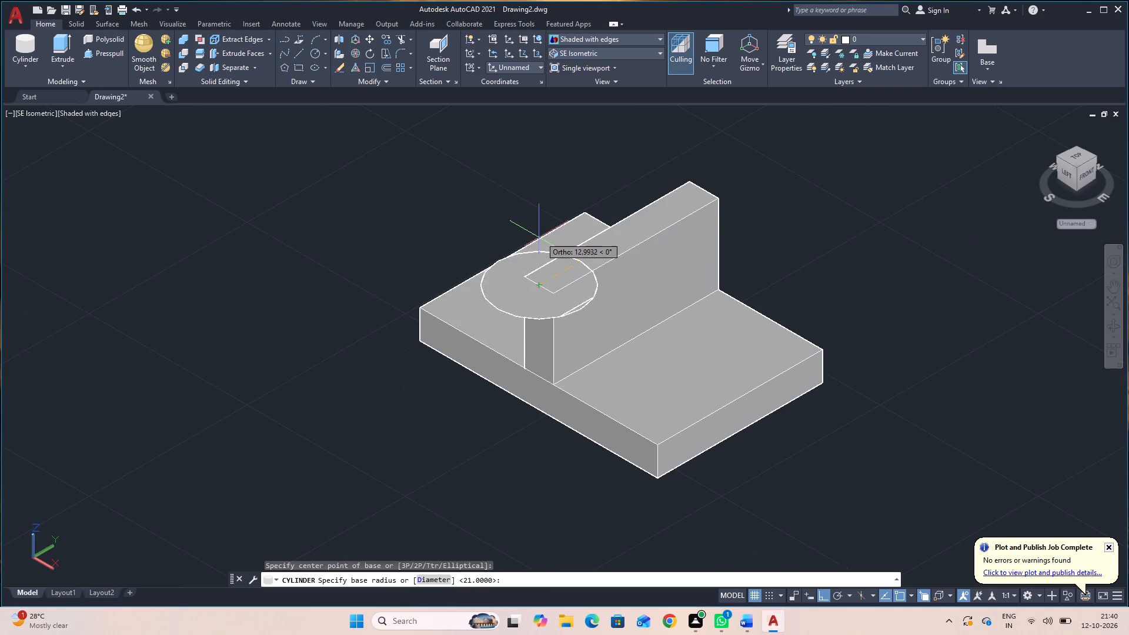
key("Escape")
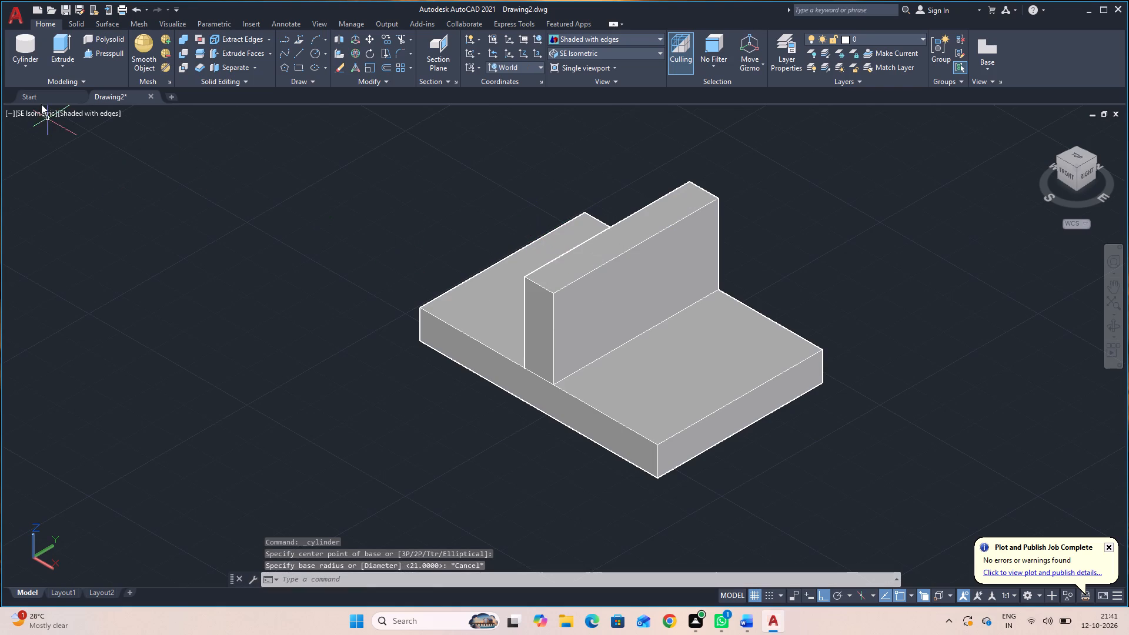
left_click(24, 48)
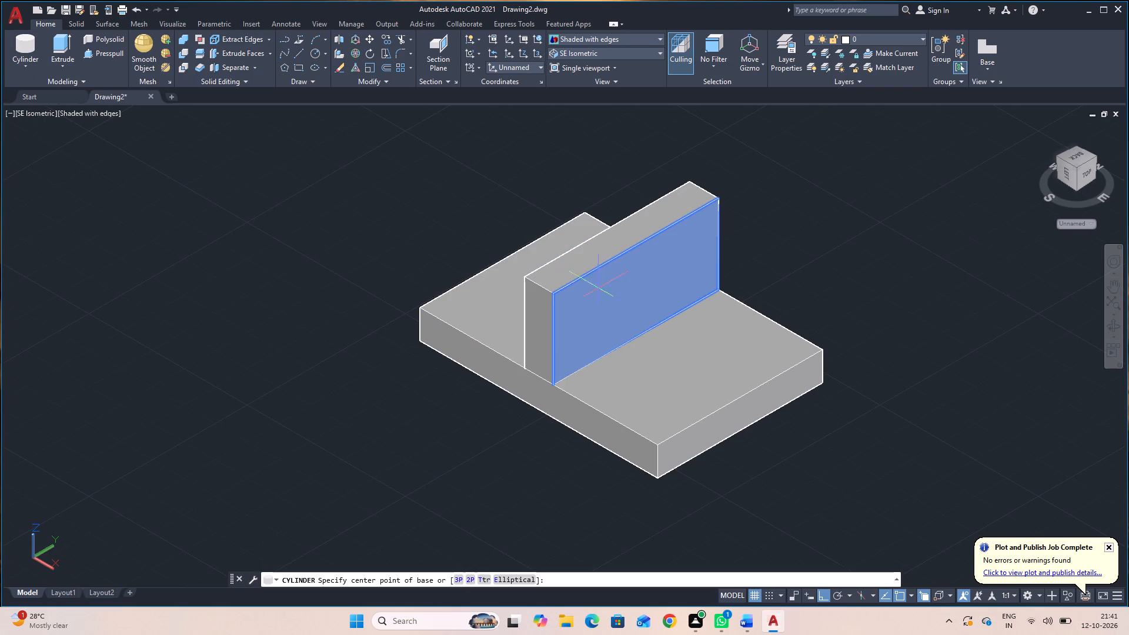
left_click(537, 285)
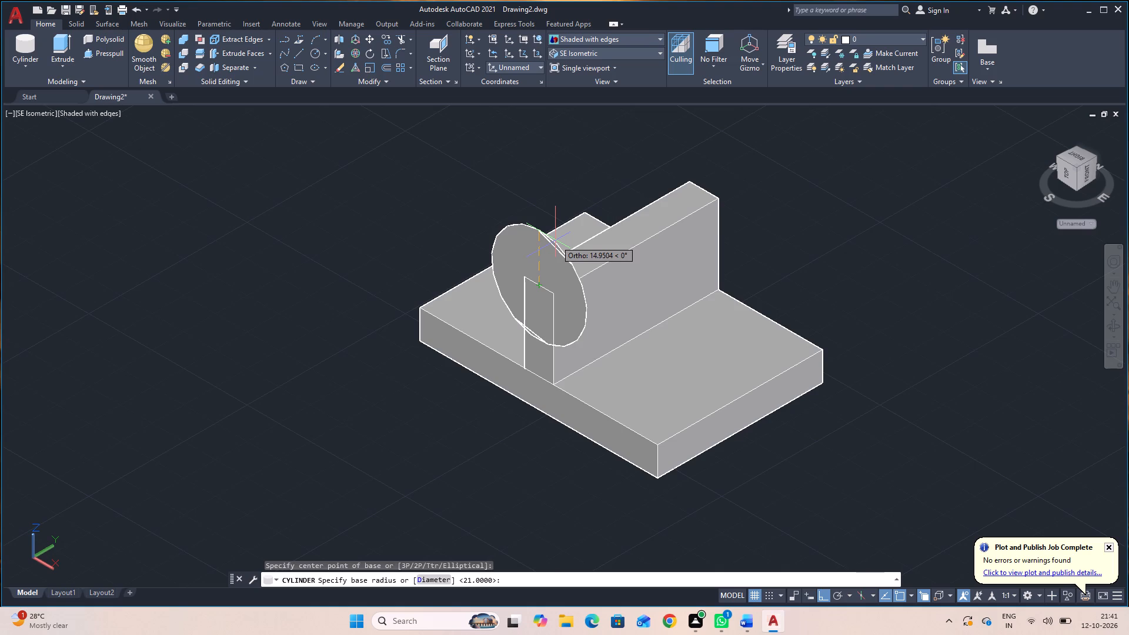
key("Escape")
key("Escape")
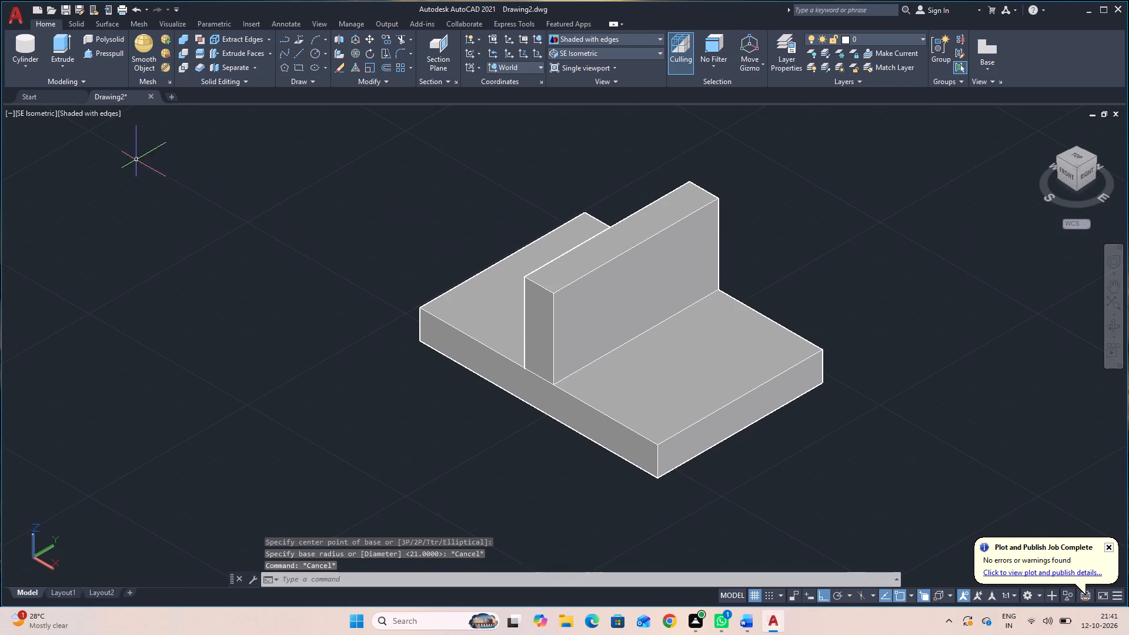
Draw a line 15 long in +Z from the midpoint of the short top edge at the wall's front end, with Ortho on.
key("l")
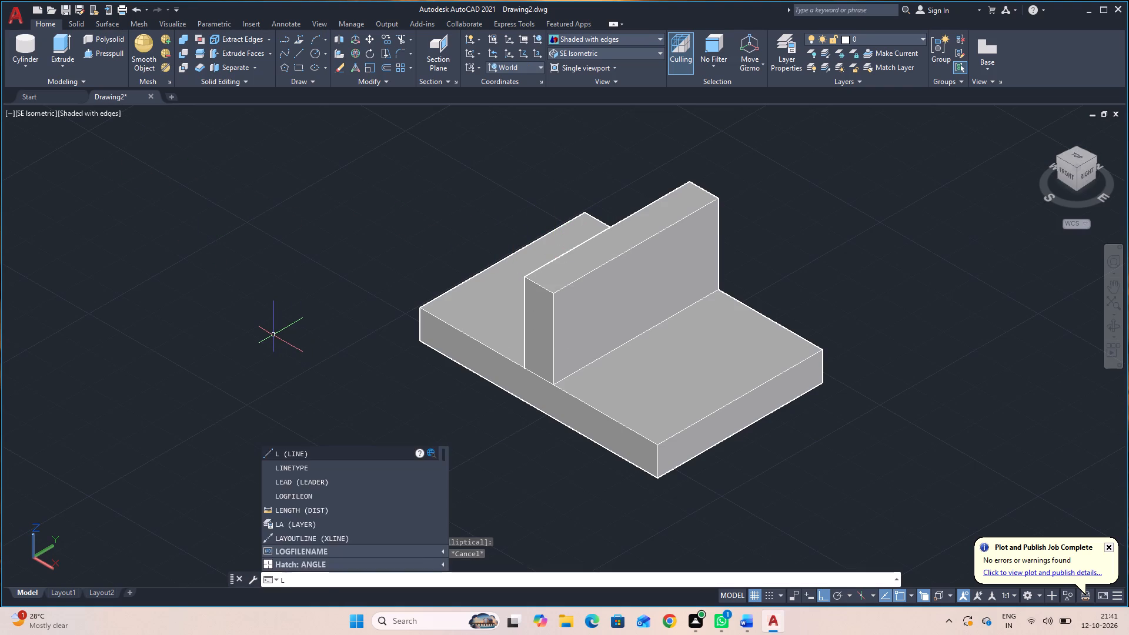
key("space")
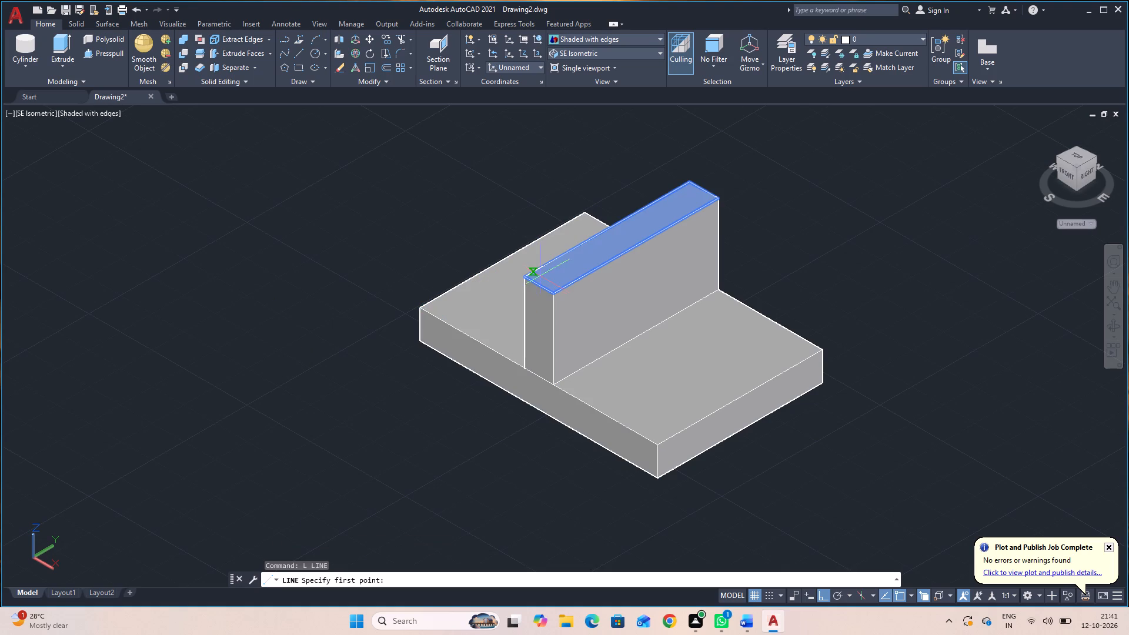
left_click(540, 286)
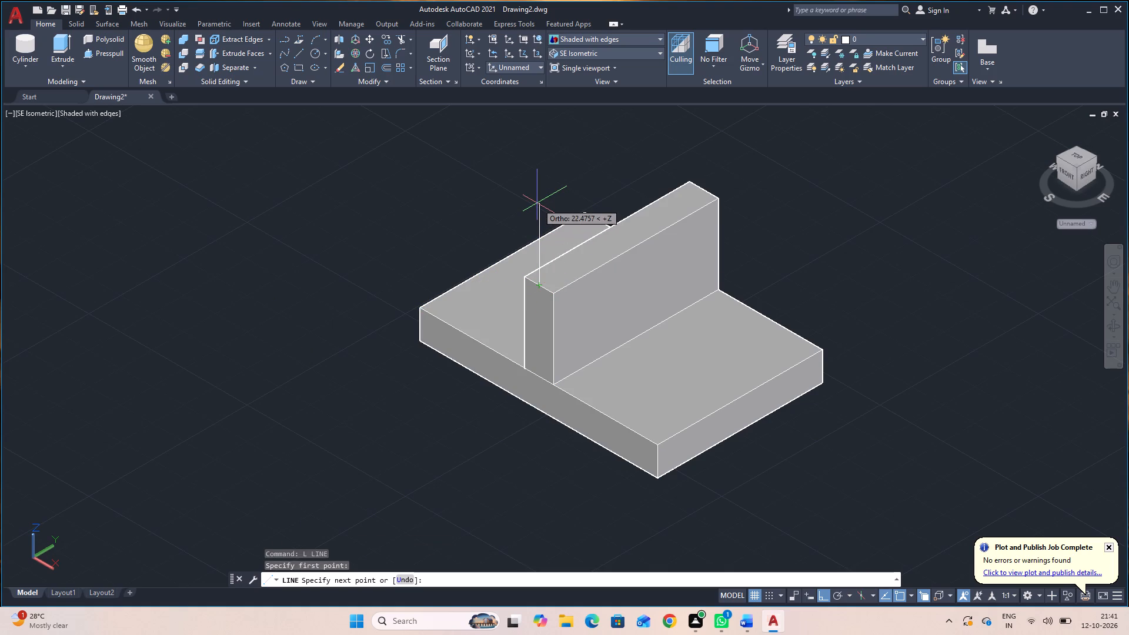
type("15")
key("Return")
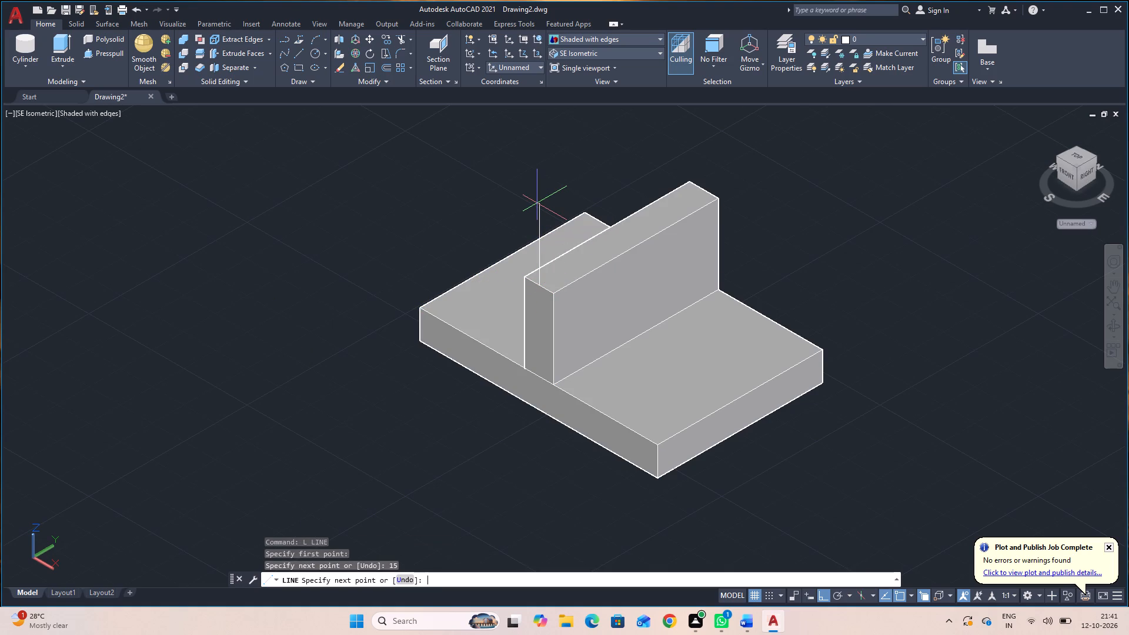
key("Escape")
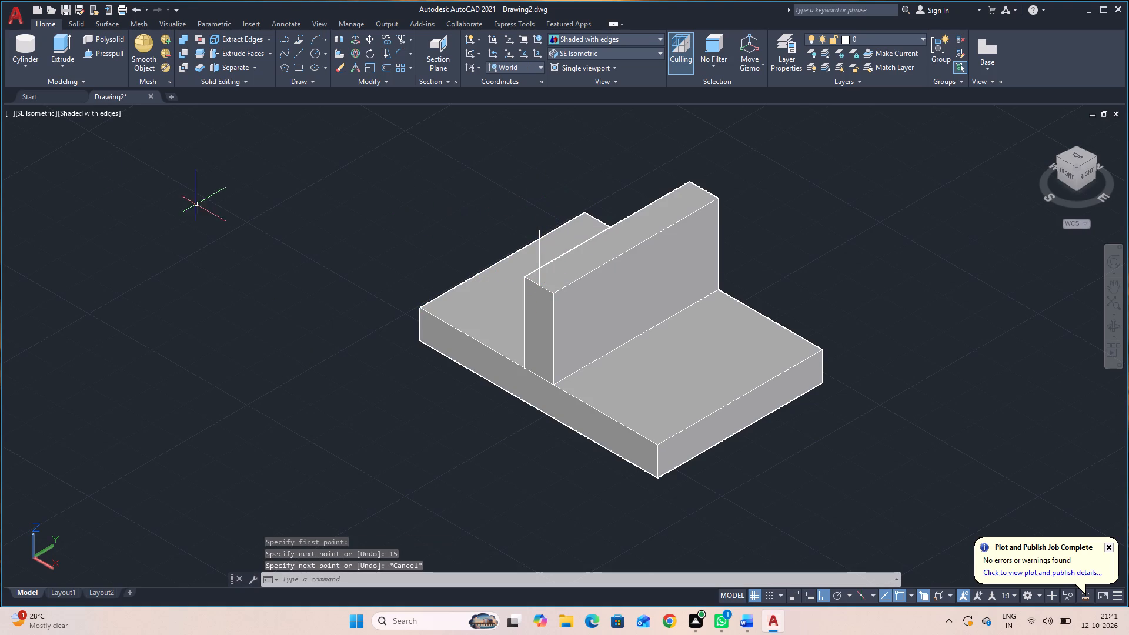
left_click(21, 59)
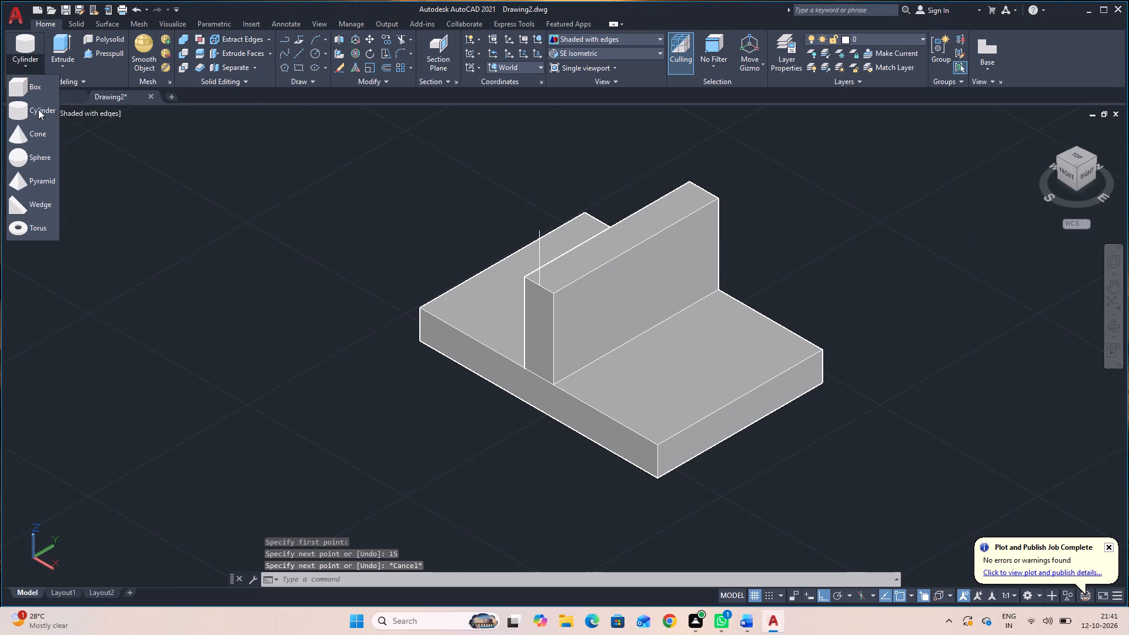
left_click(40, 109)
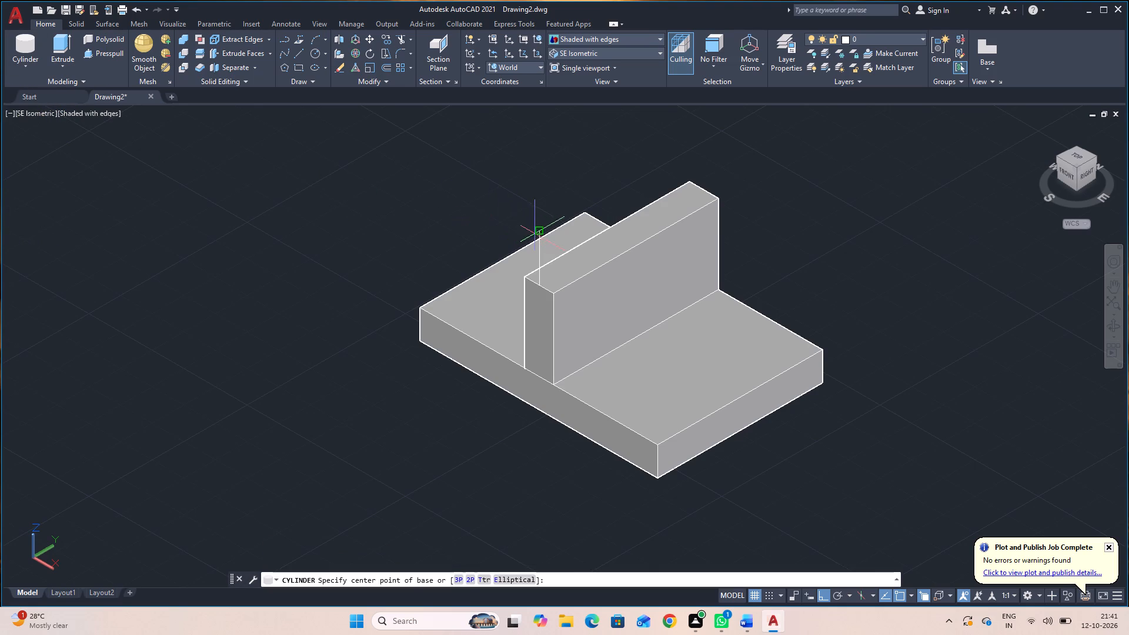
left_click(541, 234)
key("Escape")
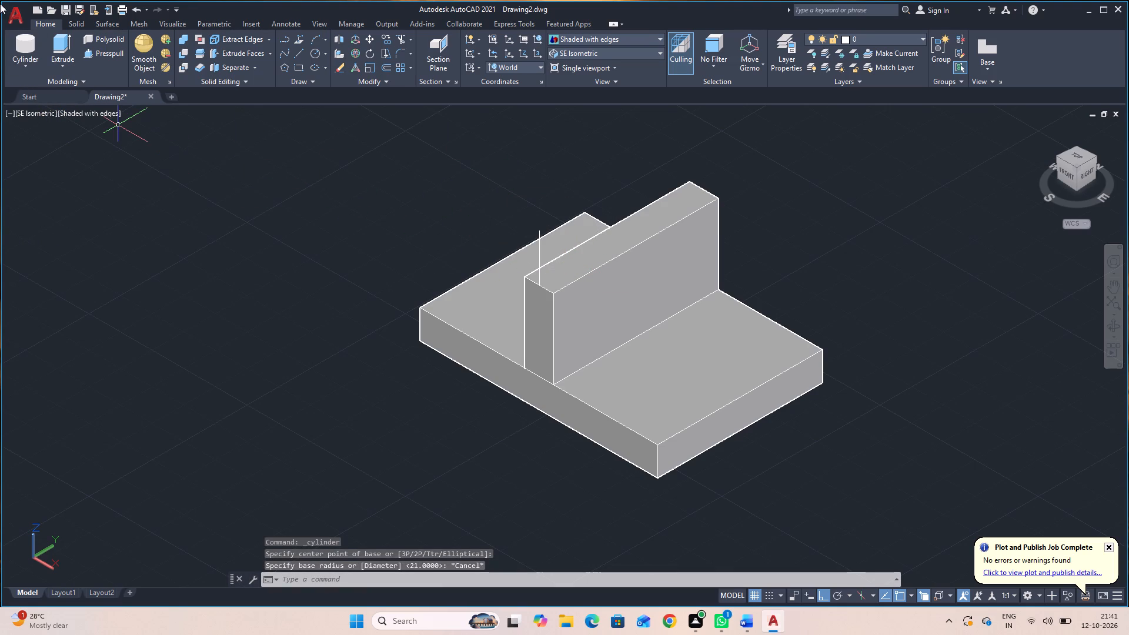
Start a cylinder with its base centre at the upper end of the vertical line above the wall.
left_click(22, 42)
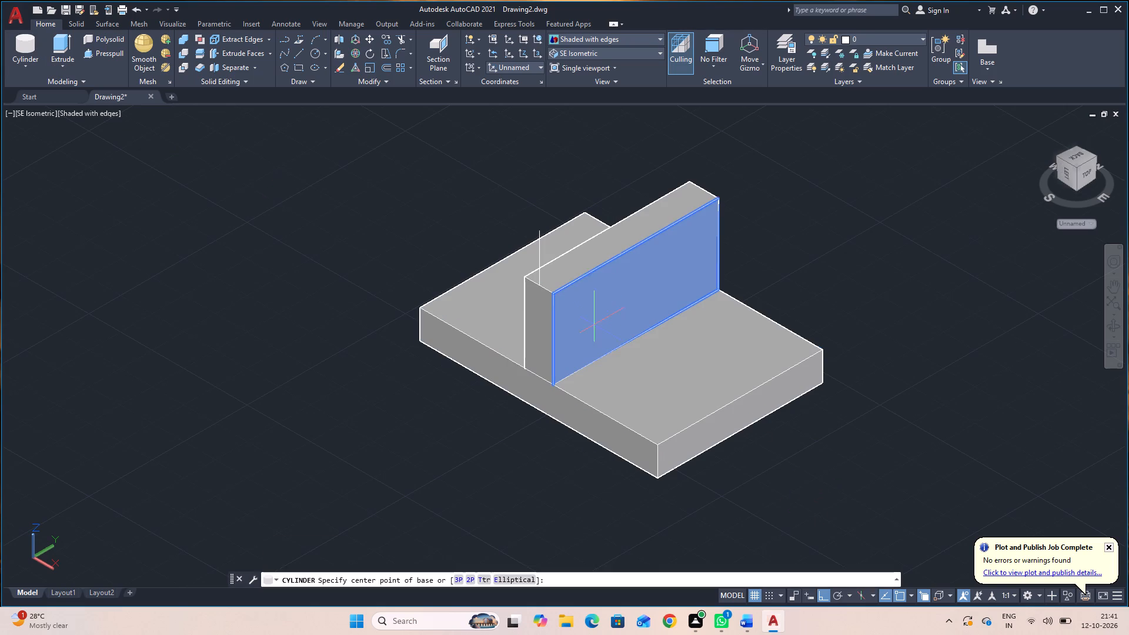
left_click(539, 233)
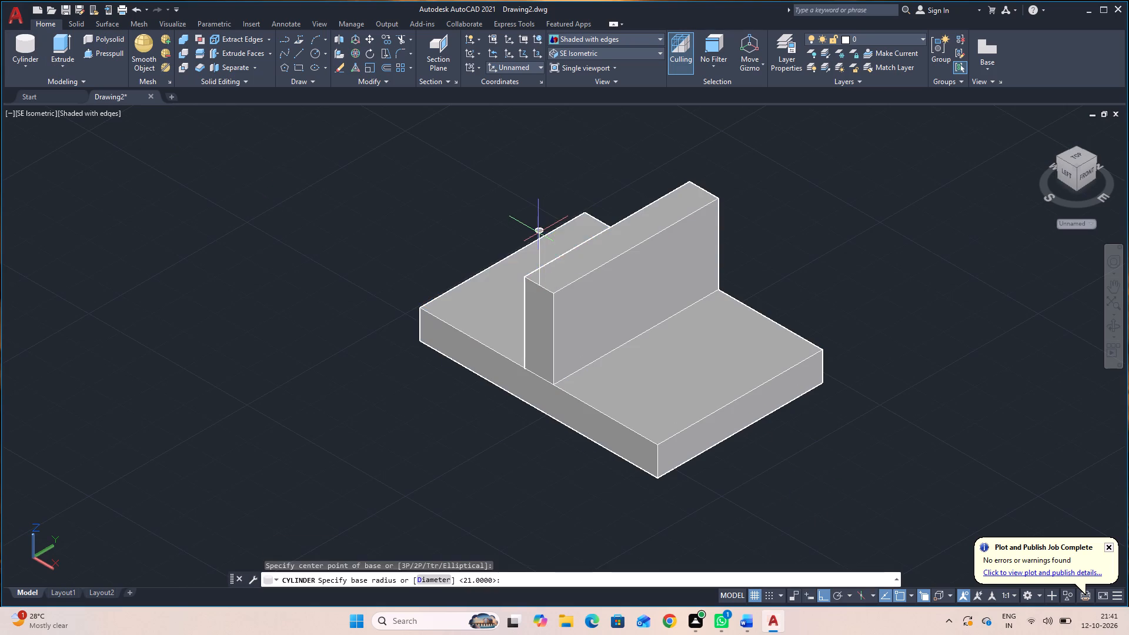
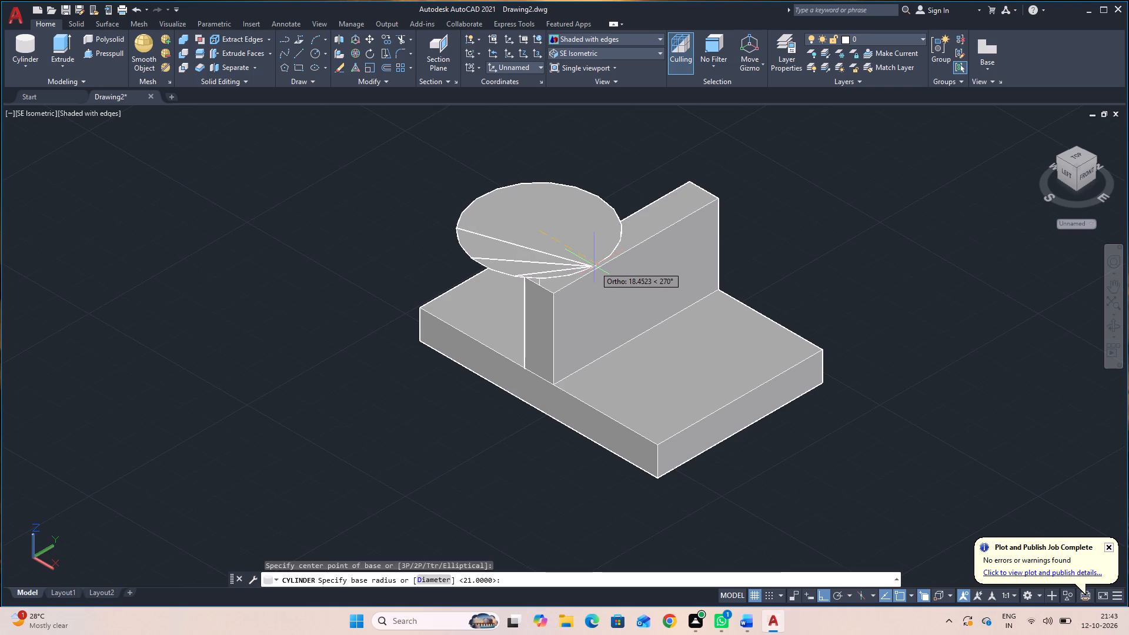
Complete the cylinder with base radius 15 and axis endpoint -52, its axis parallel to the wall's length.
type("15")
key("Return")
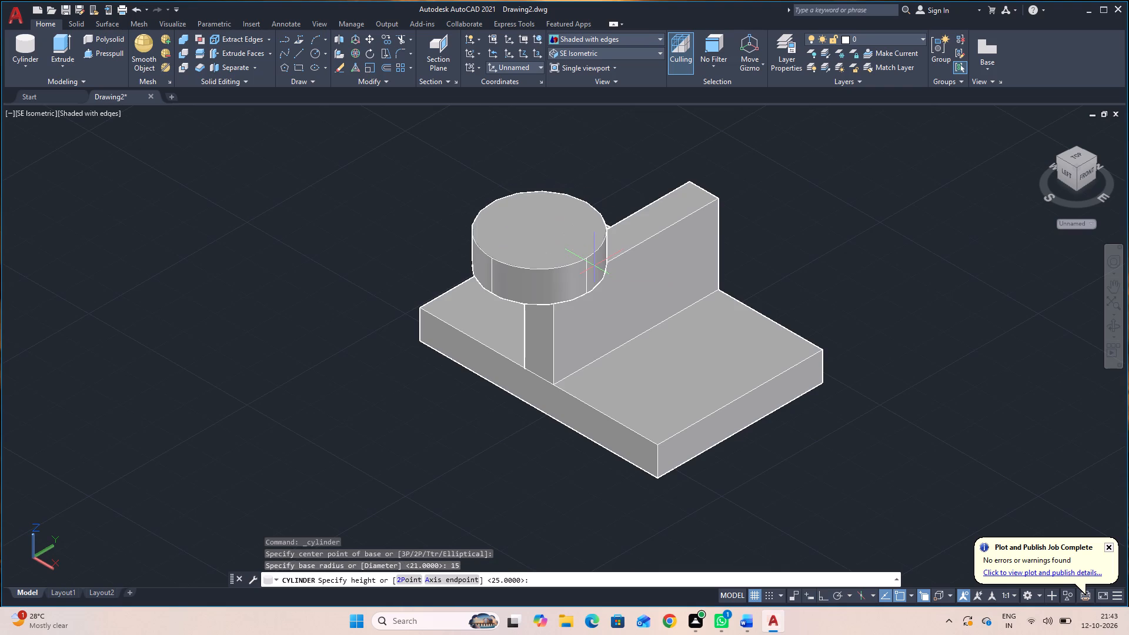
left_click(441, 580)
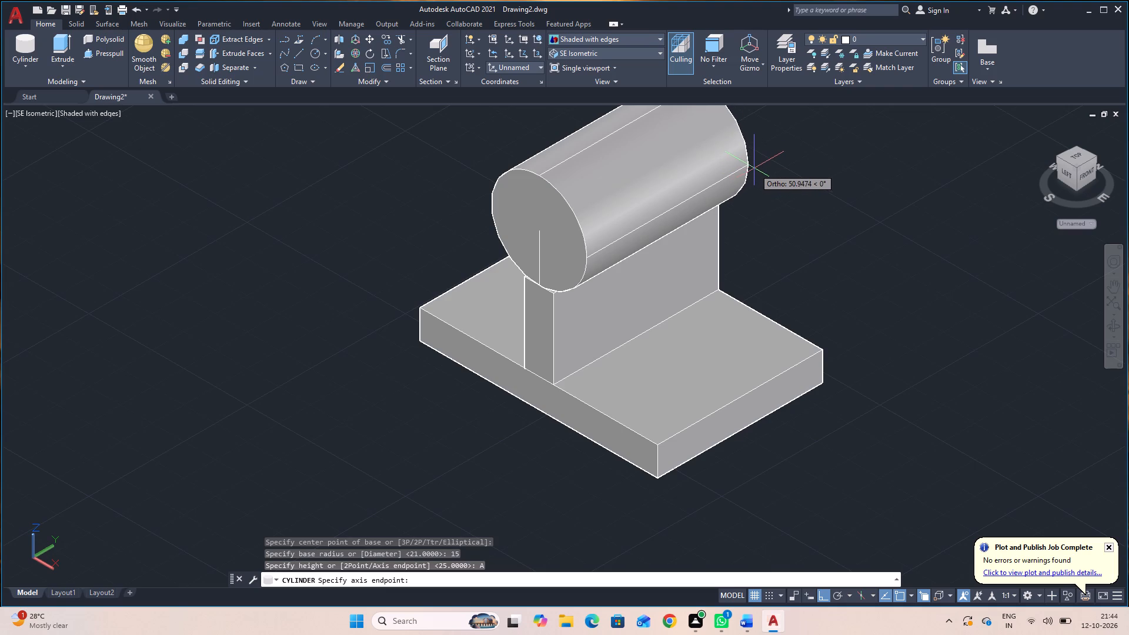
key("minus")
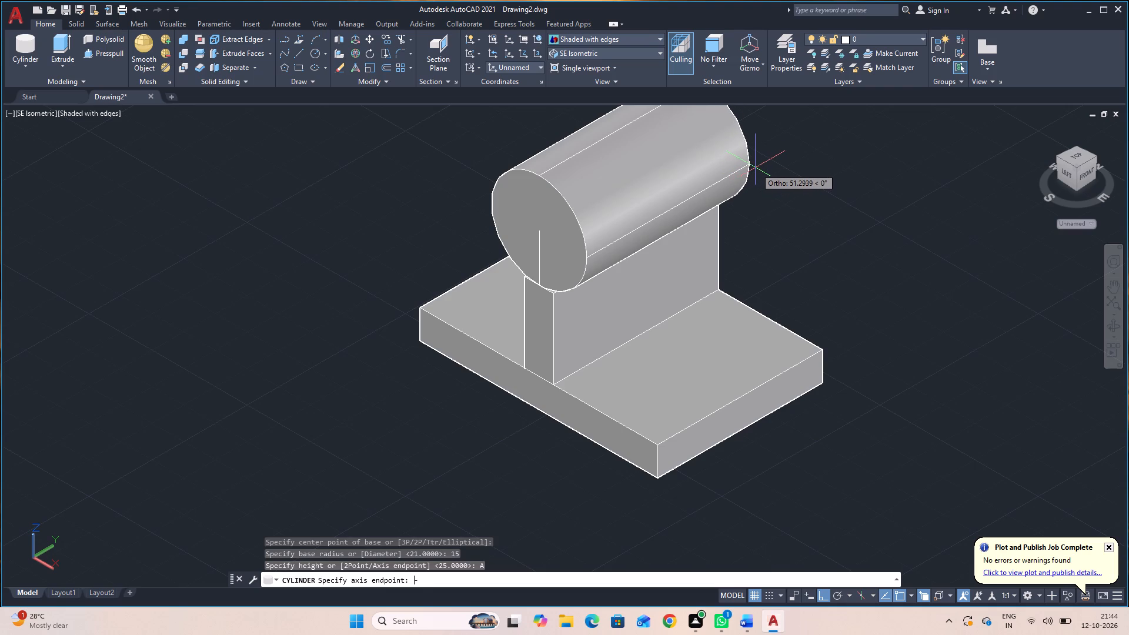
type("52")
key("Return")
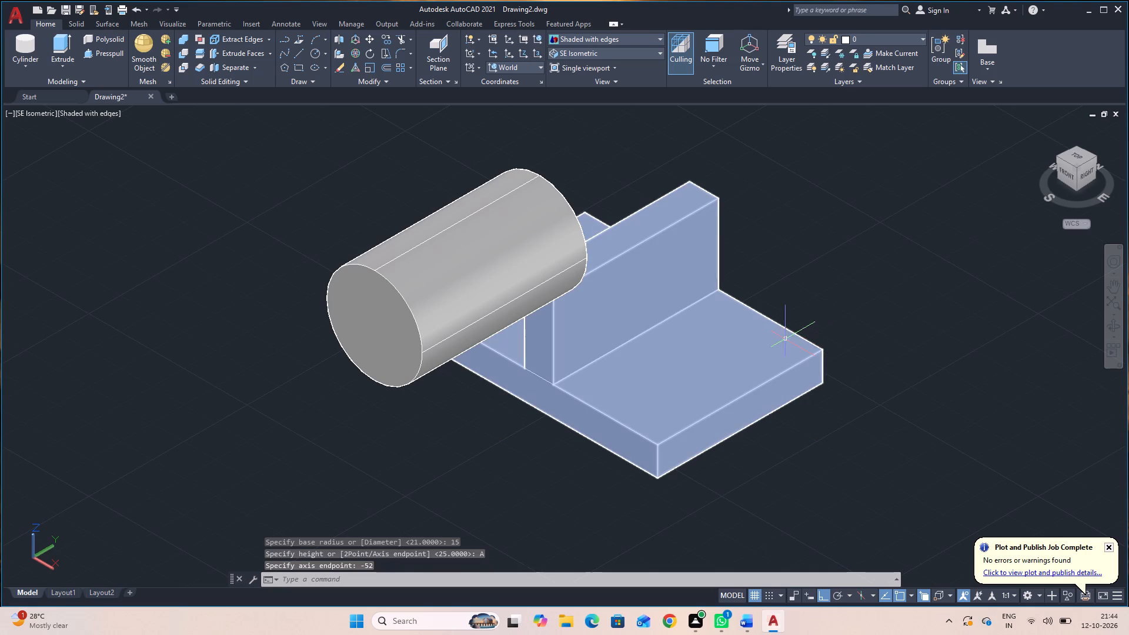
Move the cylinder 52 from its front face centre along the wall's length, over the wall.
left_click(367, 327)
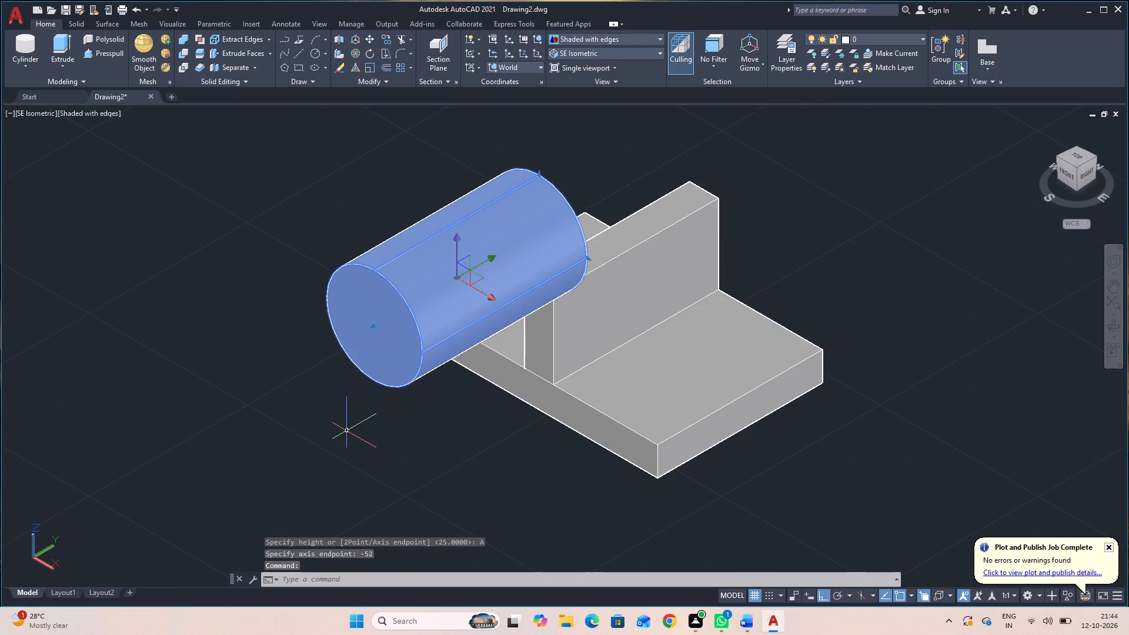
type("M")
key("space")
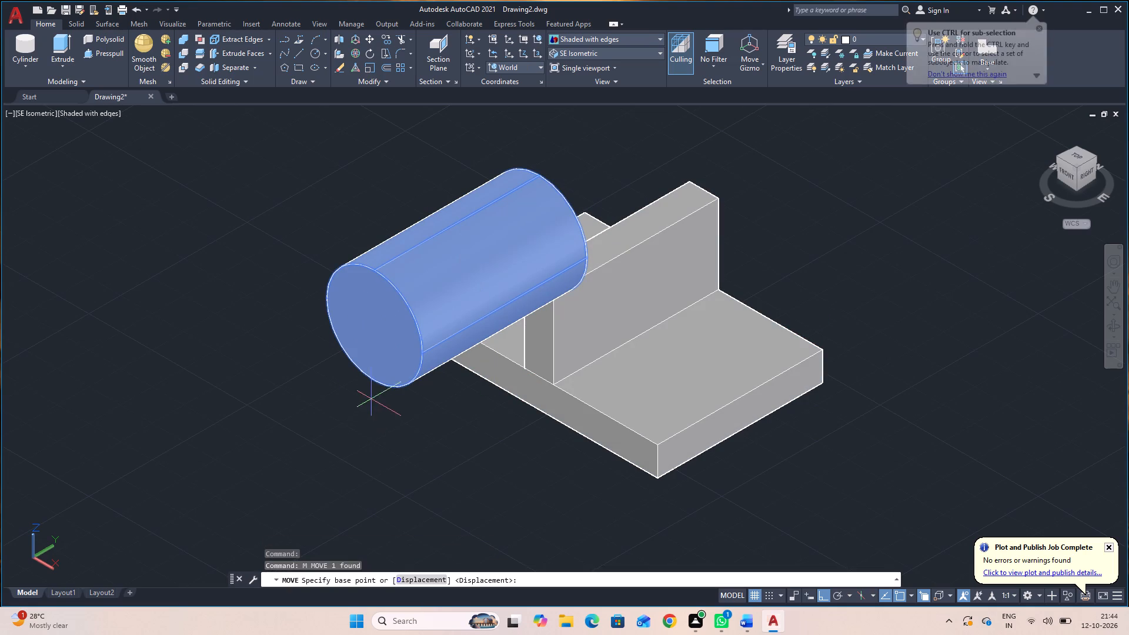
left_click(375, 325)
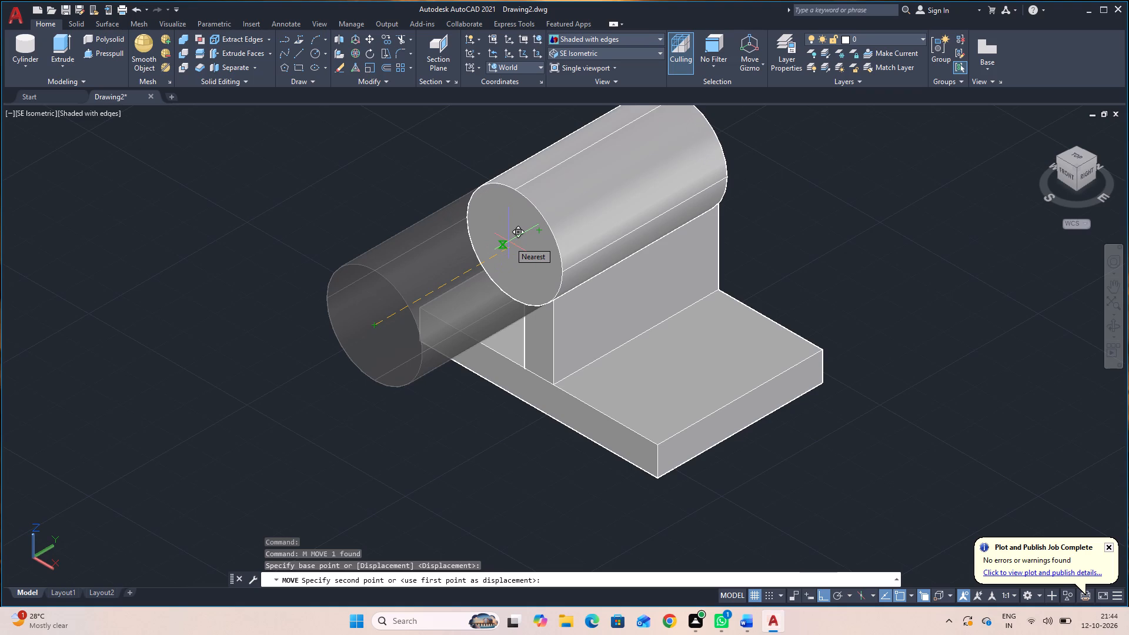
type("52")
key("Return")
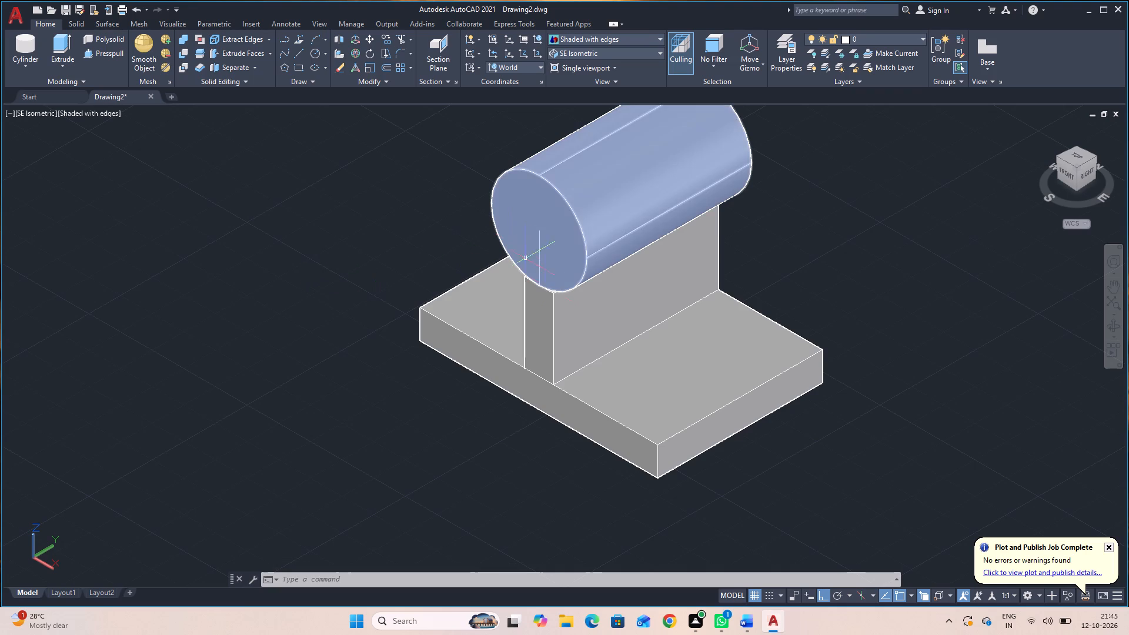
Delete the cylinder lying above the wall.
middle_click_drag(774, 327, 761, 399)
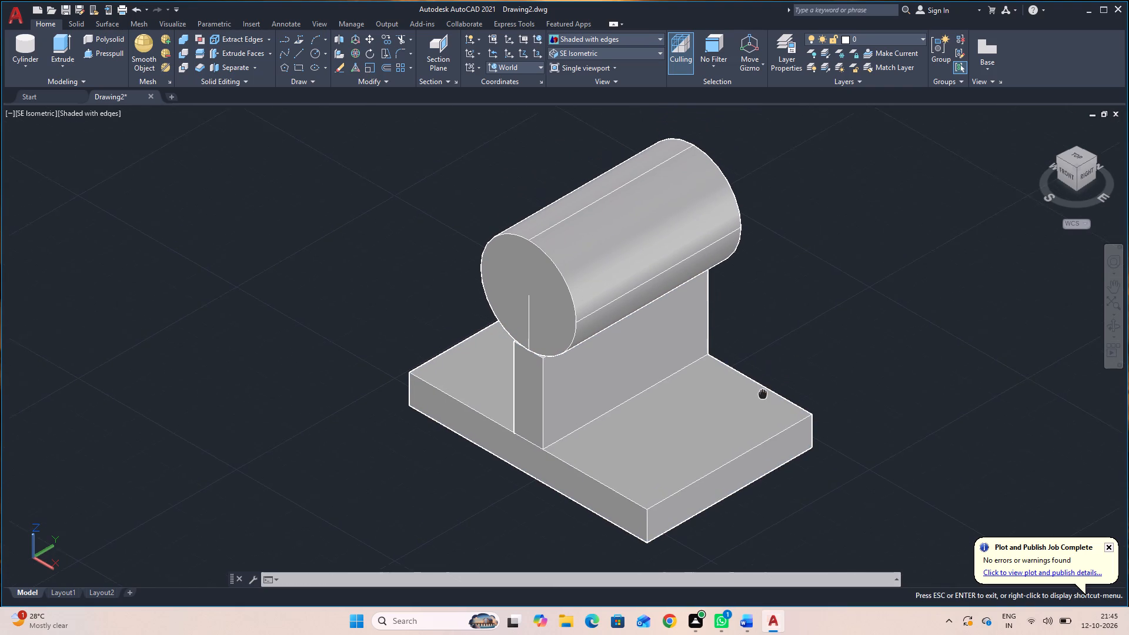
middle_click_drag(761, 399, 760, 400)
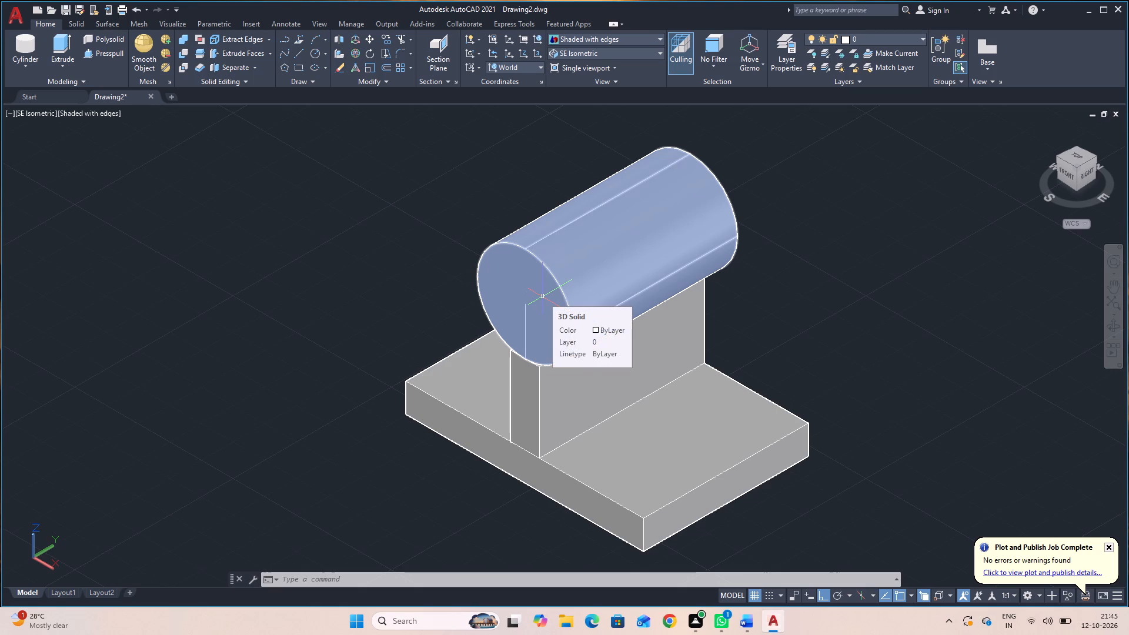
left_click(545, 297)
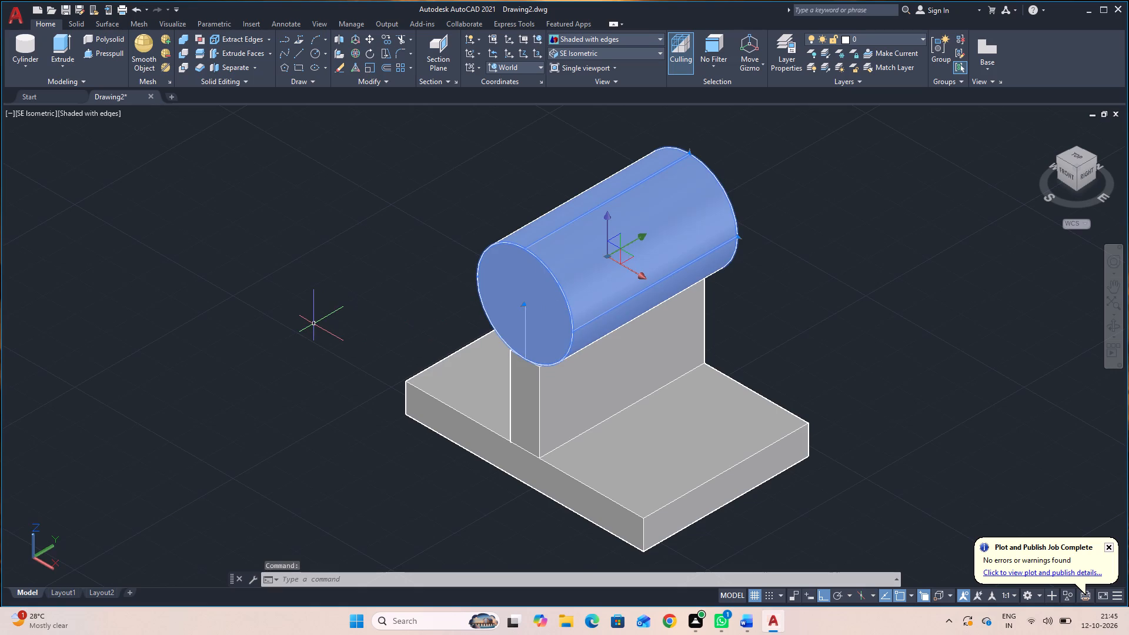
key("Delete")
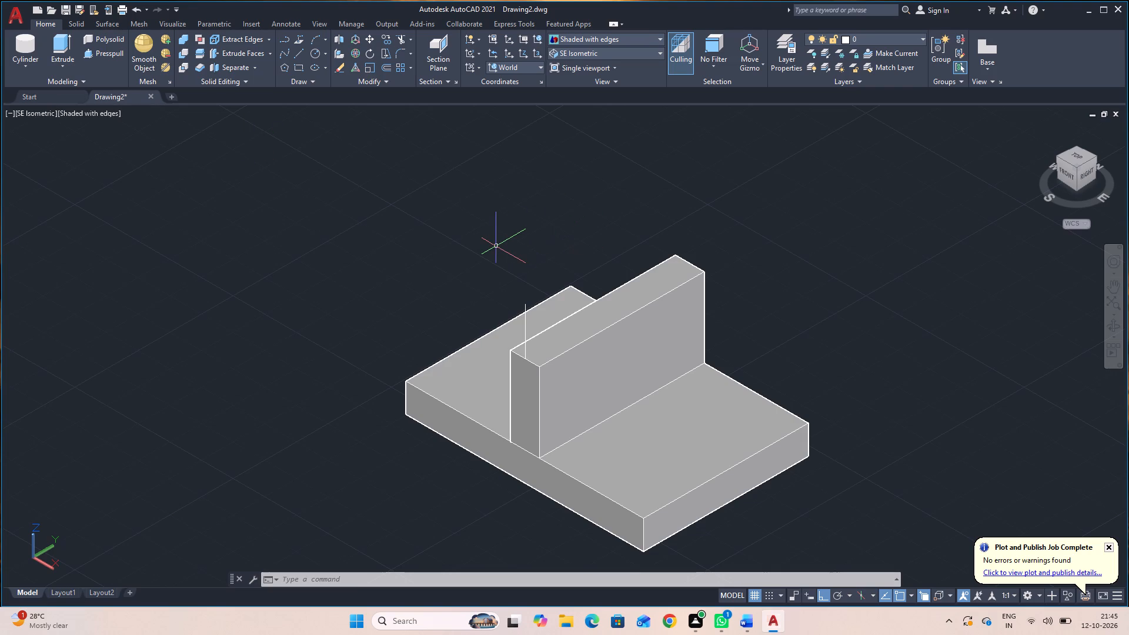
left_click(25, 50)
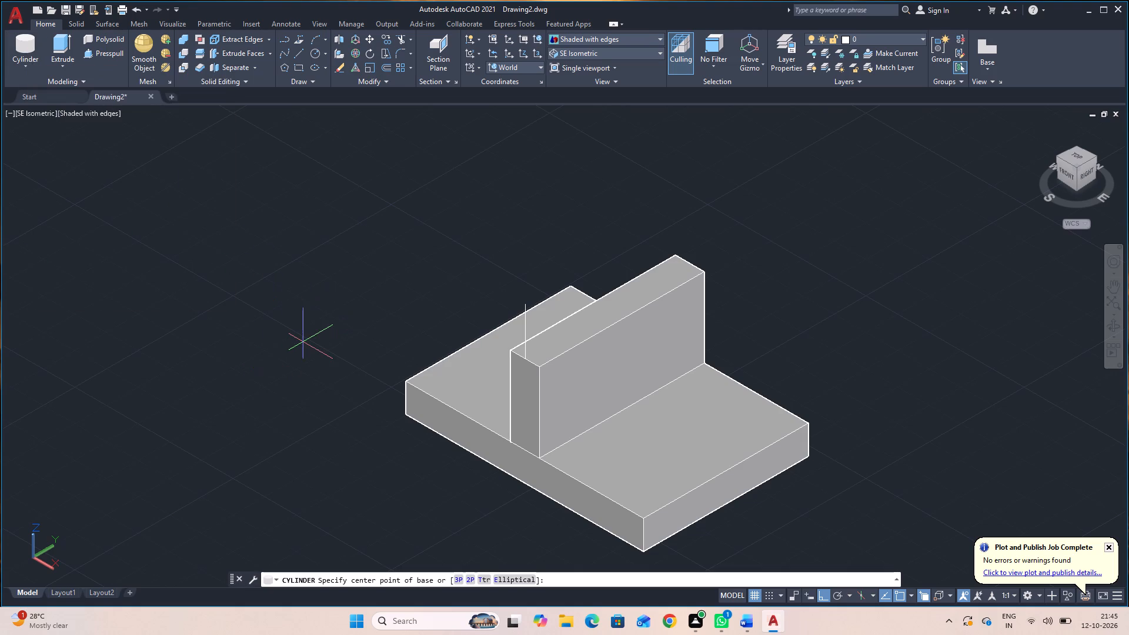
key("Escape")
Delete the vertical line standing on the wall's front top edge.
left_click(525, 311)
key("Delete")
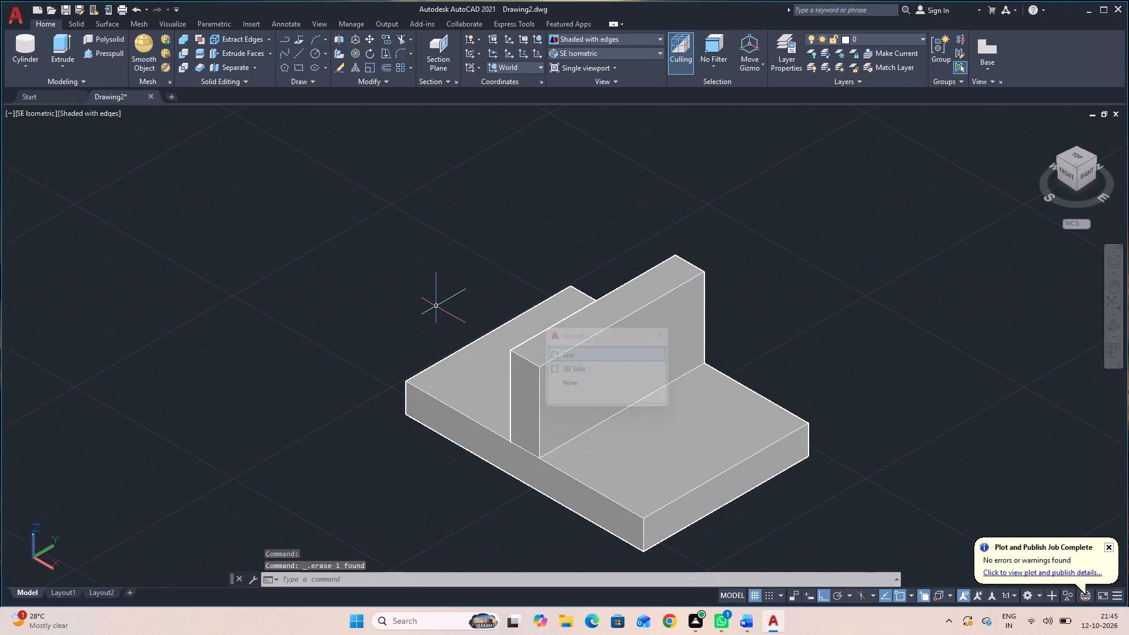
Draw a line 23 long in +Z from the midpoint of the short top edge at the wall's front end.
key("l")
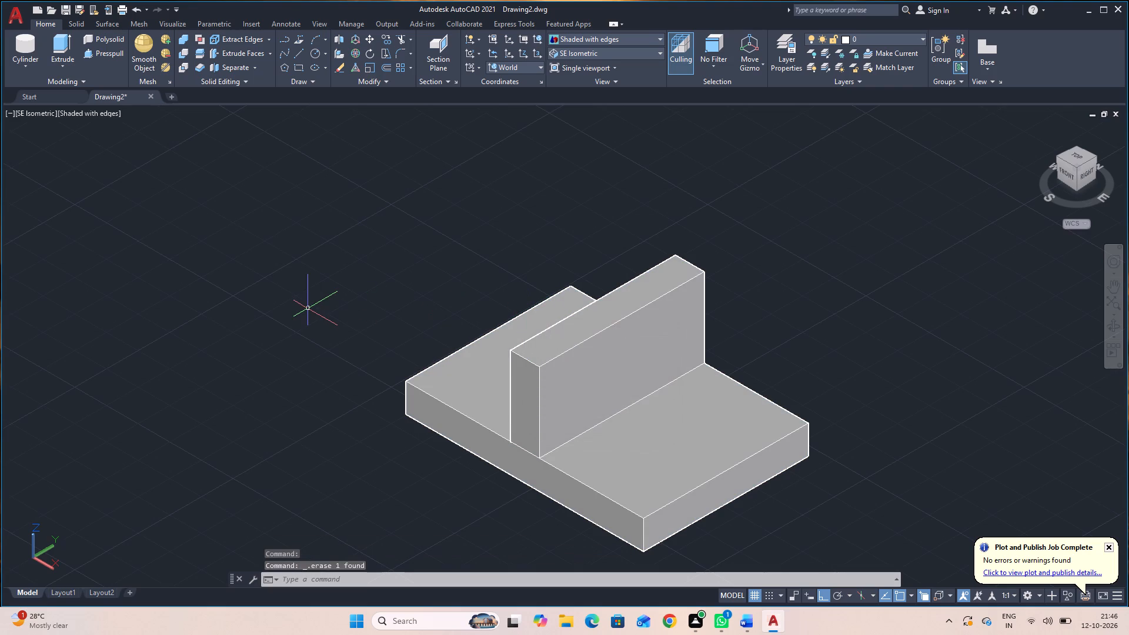
key("space")
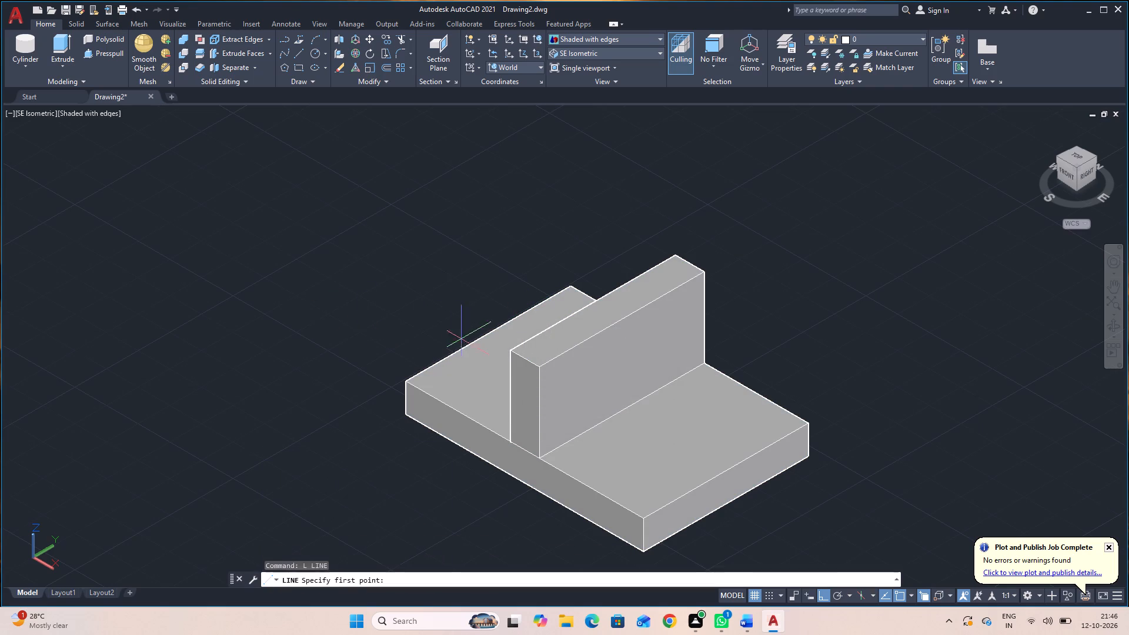
left_click(529, 363)
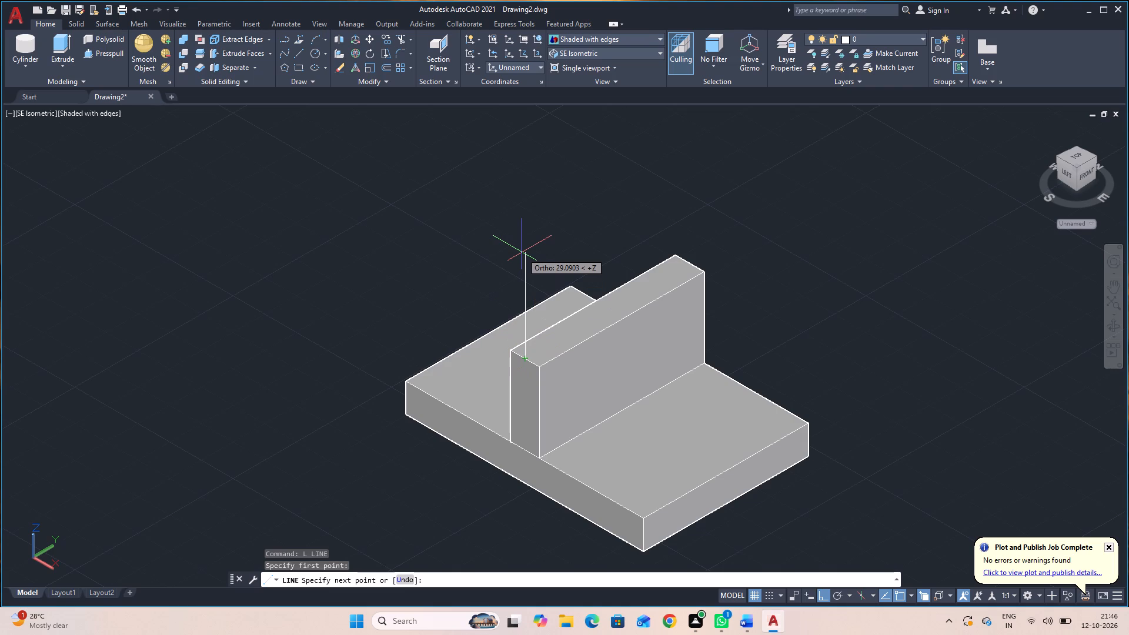
type("23")
key("Return")
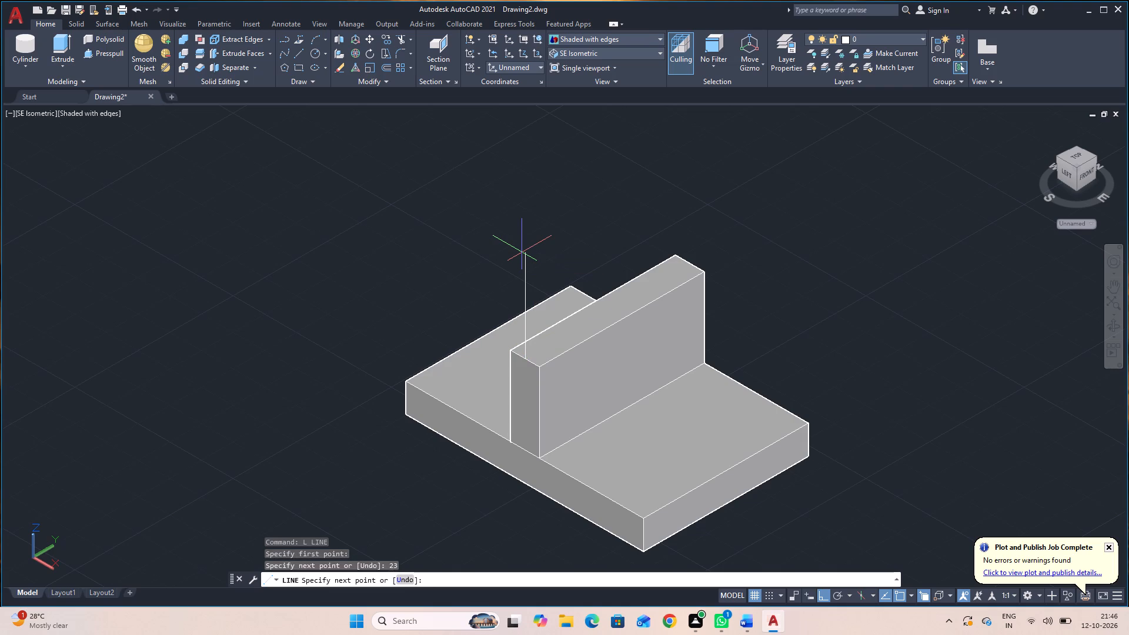
key("Escape")
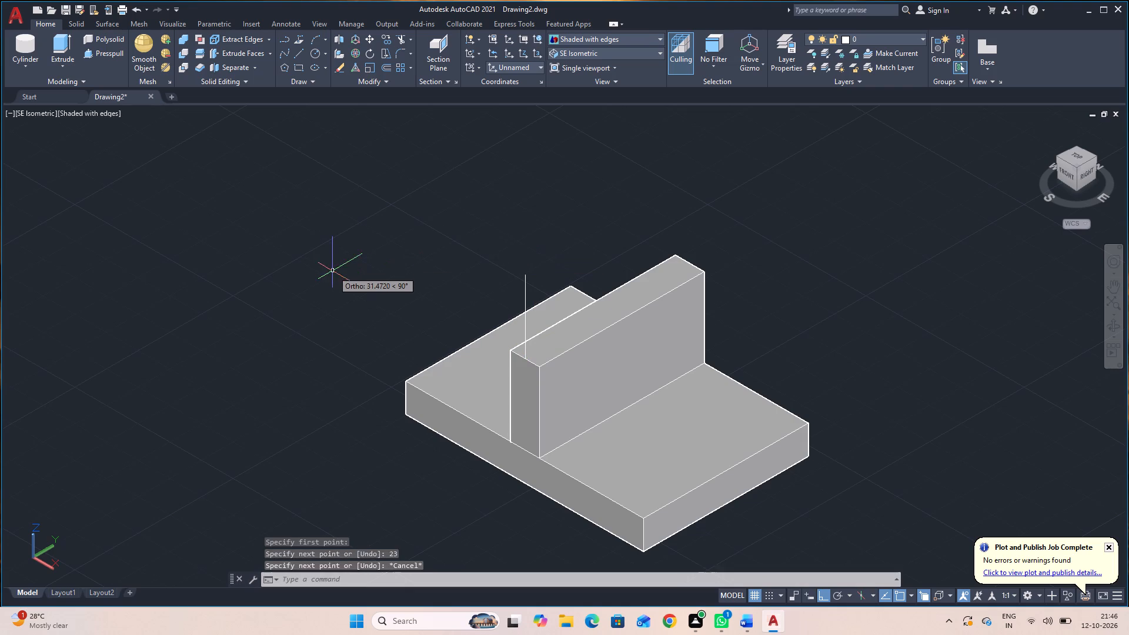
Create a cylinder centred at the vertical line's upper end, with base radius 23 and axis endpoint 52 back along the wall.
left_click(26, 62)
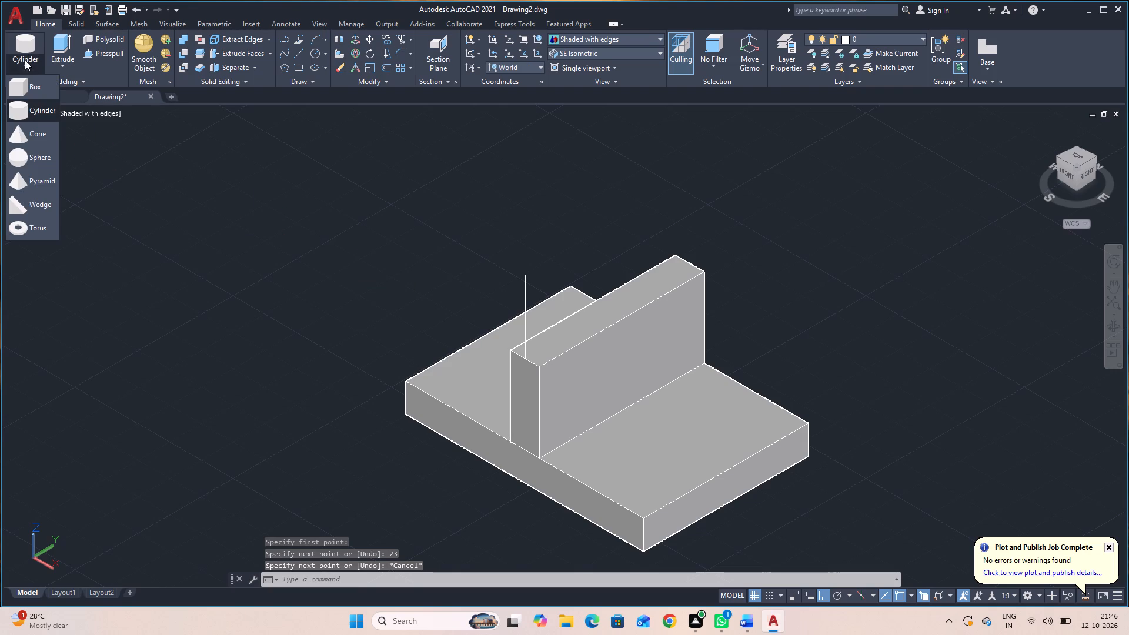
left_click(29, 45)
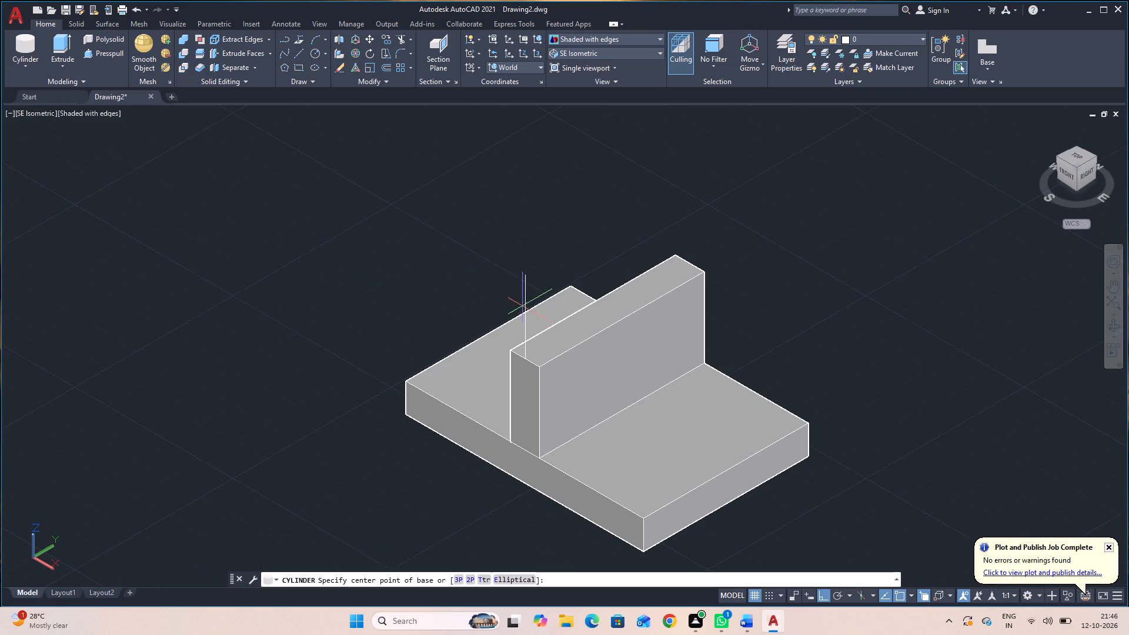
left_click(526, 277)
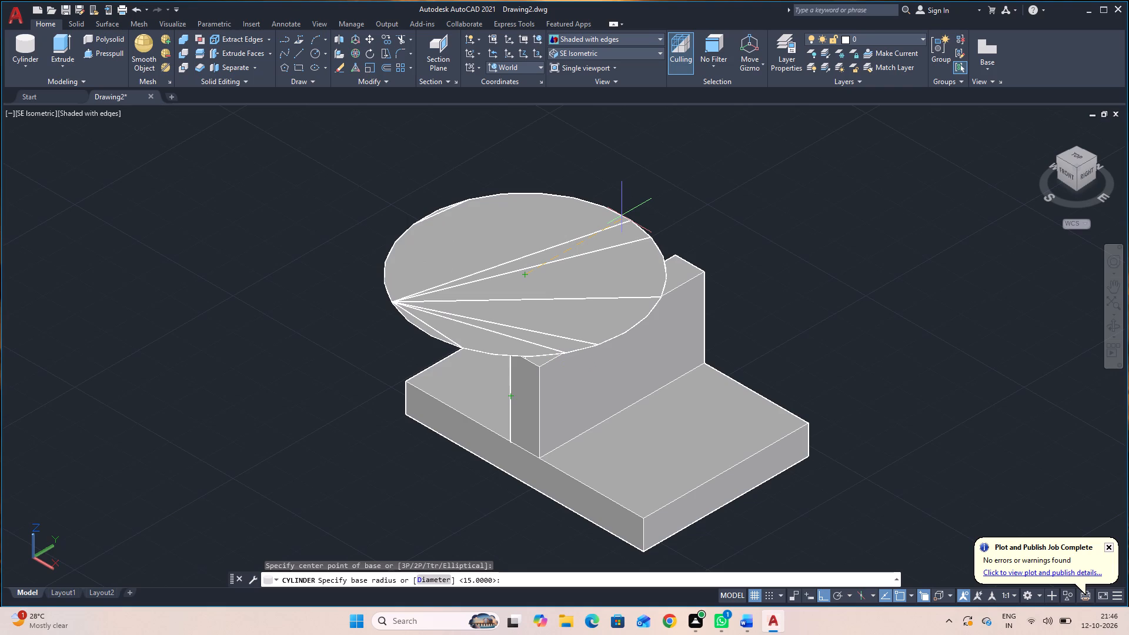
type("23")
key("Return")
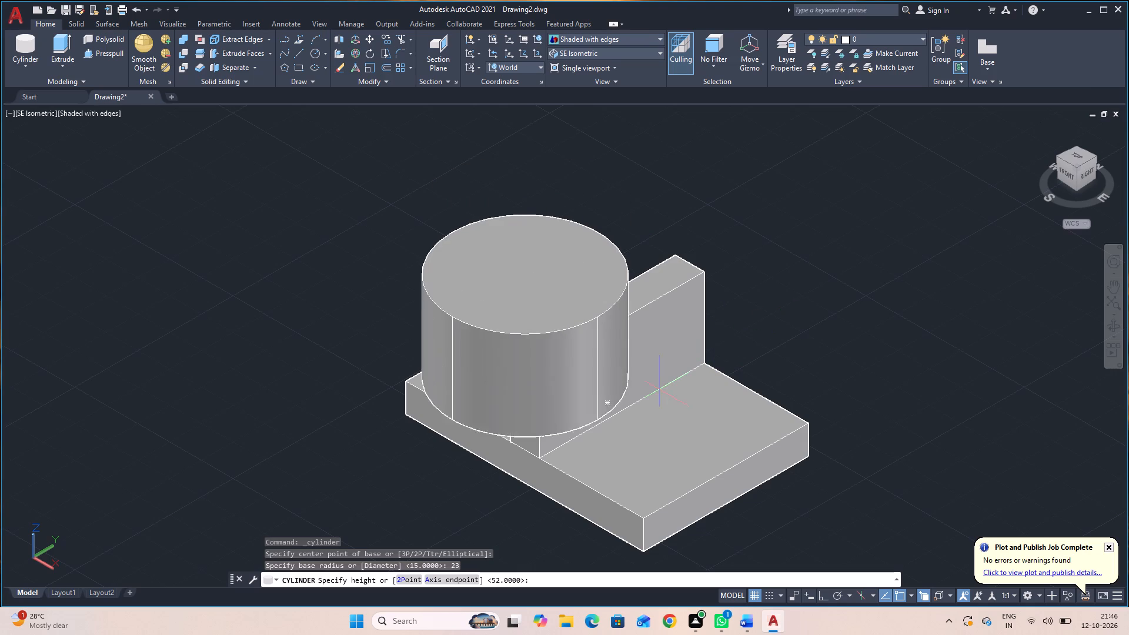
left_click(456, 578)
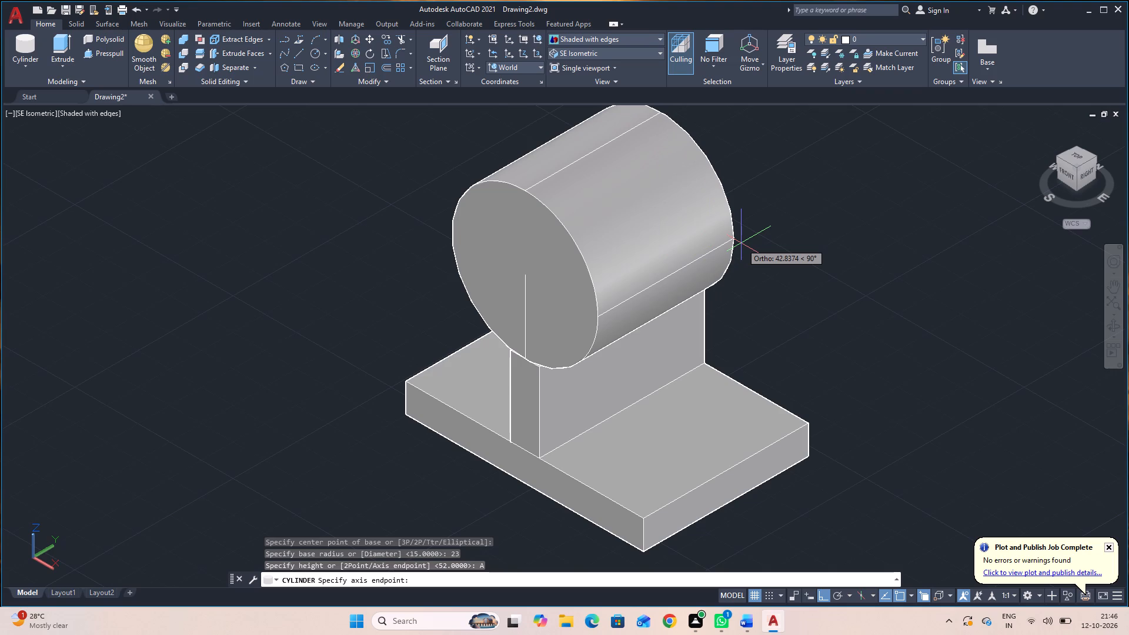
type("52")
key("Return")
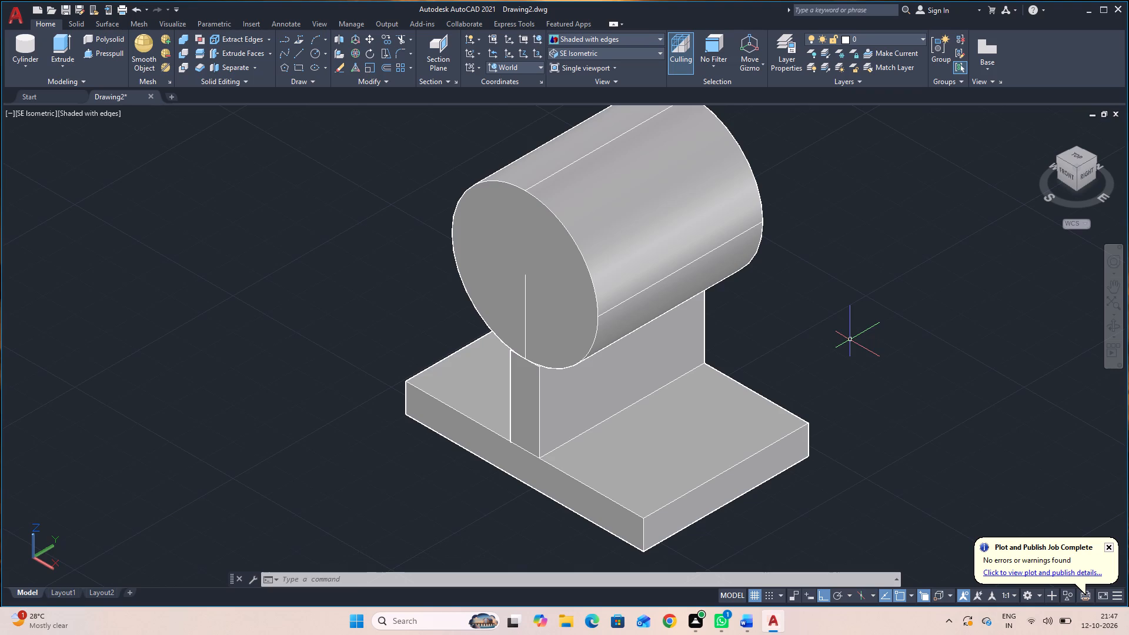
Create a concentric cylinder of radius 15 and height 52 from the centre of the large cylinder's front face.
left_click(18, 49)
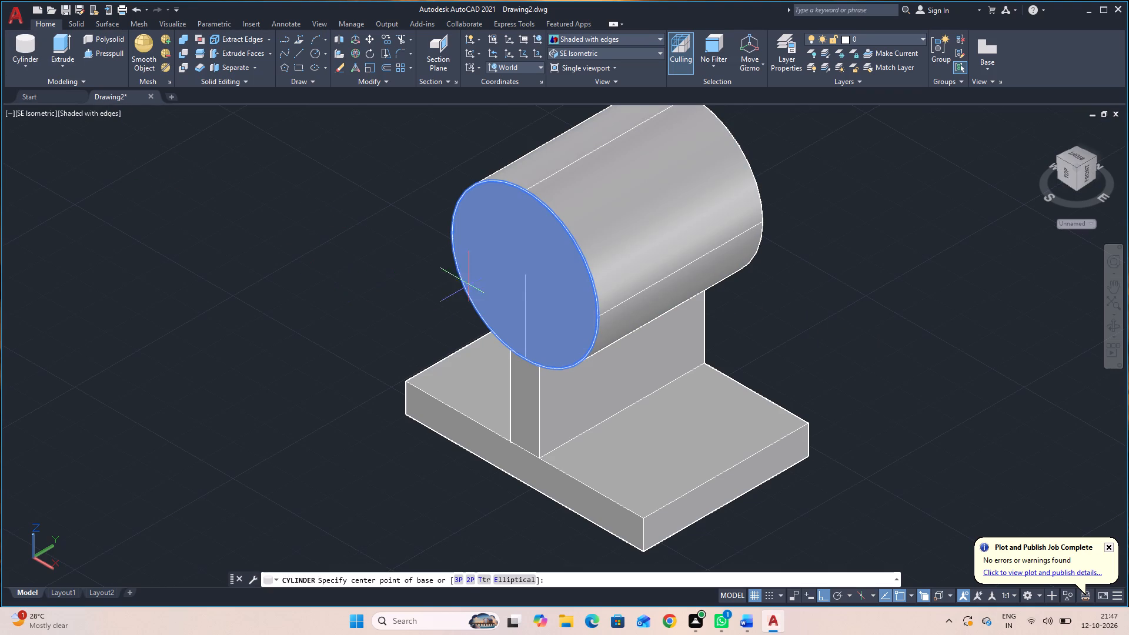
left_click(526, 276)
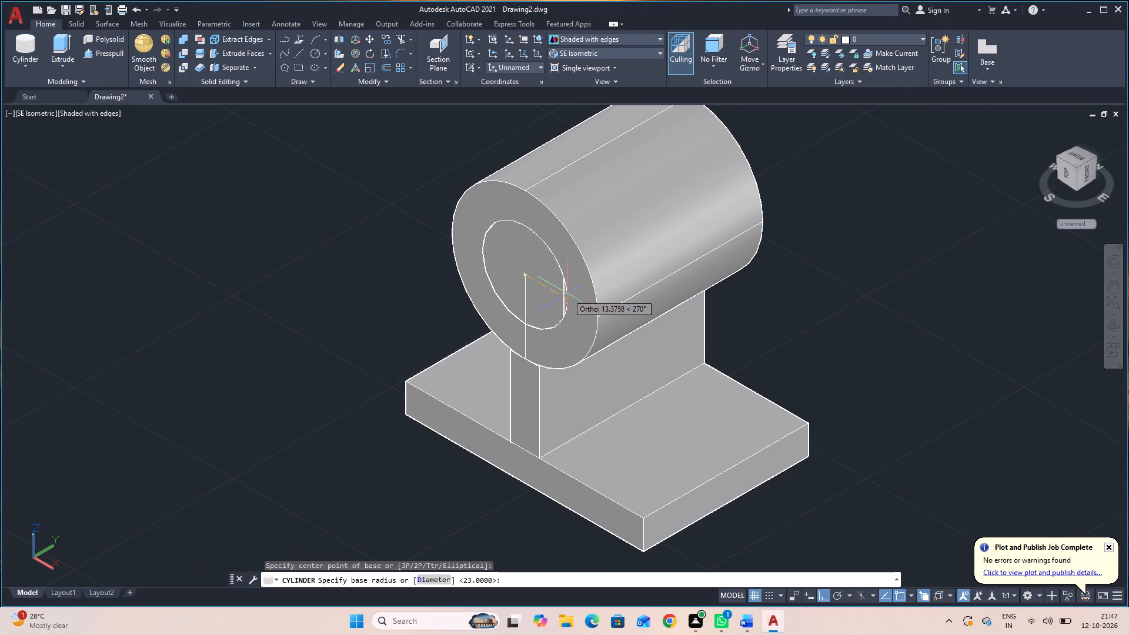
type("15")
key("Return")
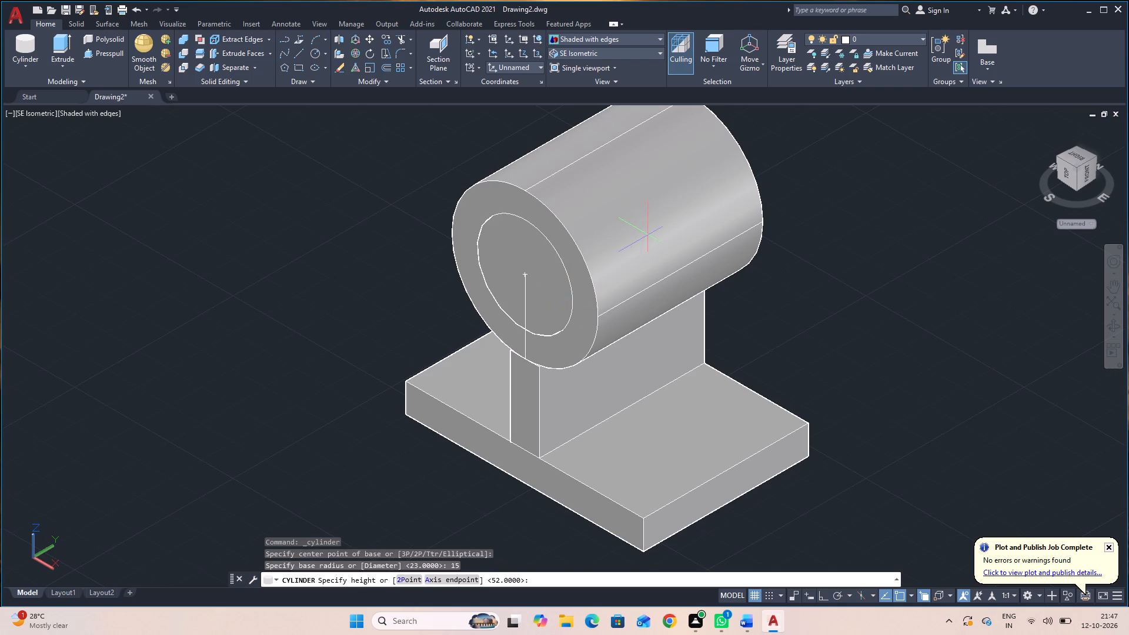
type("52")
key("Return")
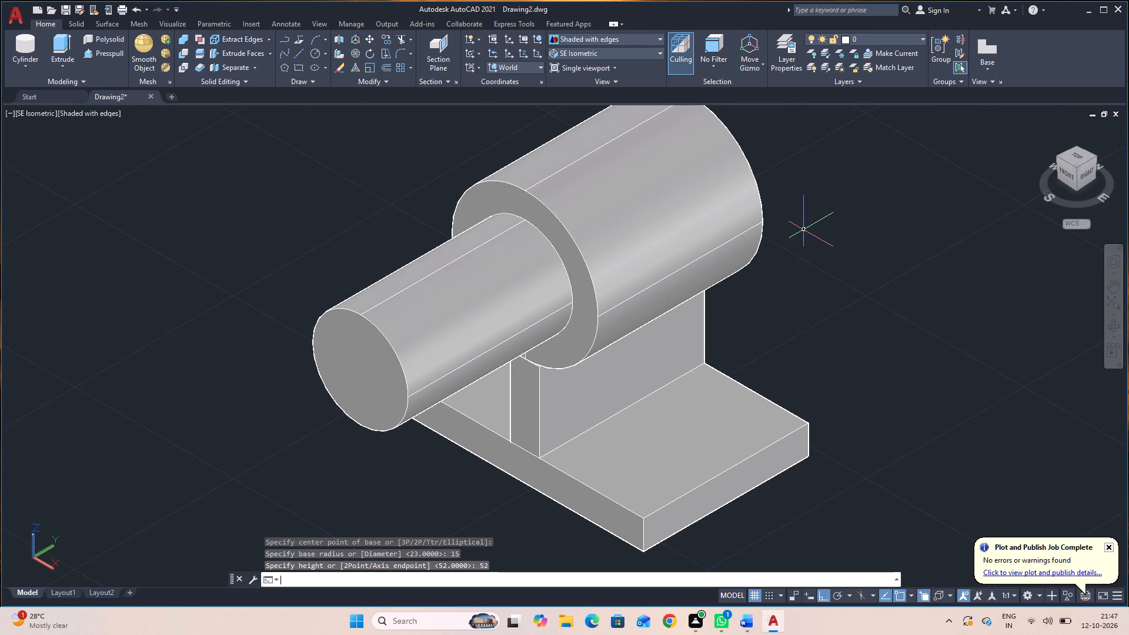
Move the radius 15 cylinder 52 back along its axis from its front face centre, into the large cylinder.
left_click(355, 402)
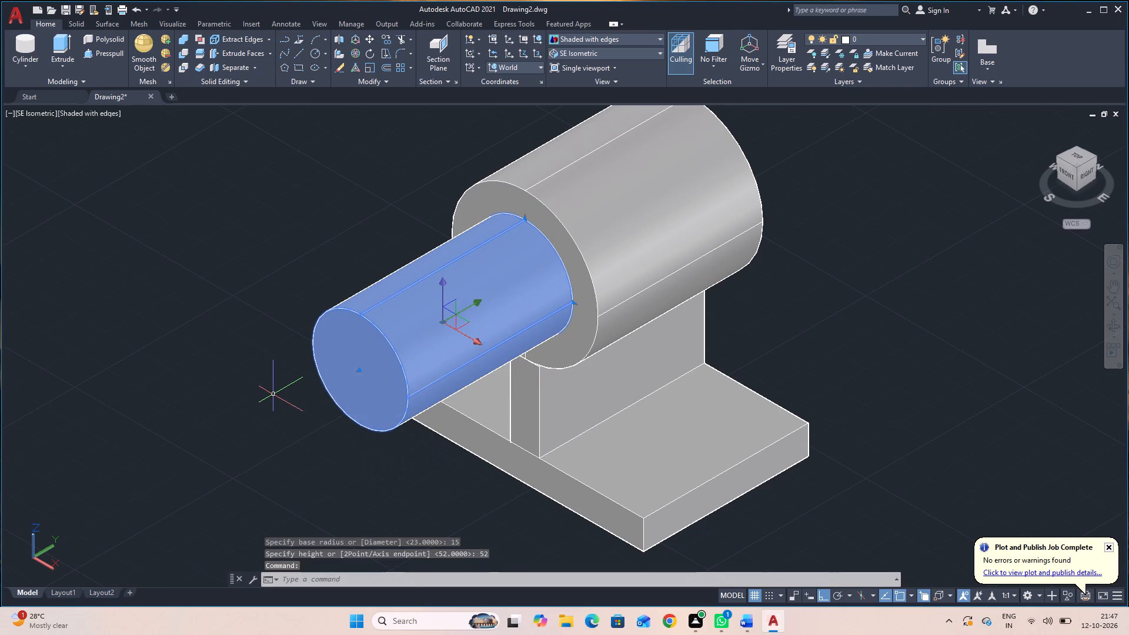
type("M")
key("space")
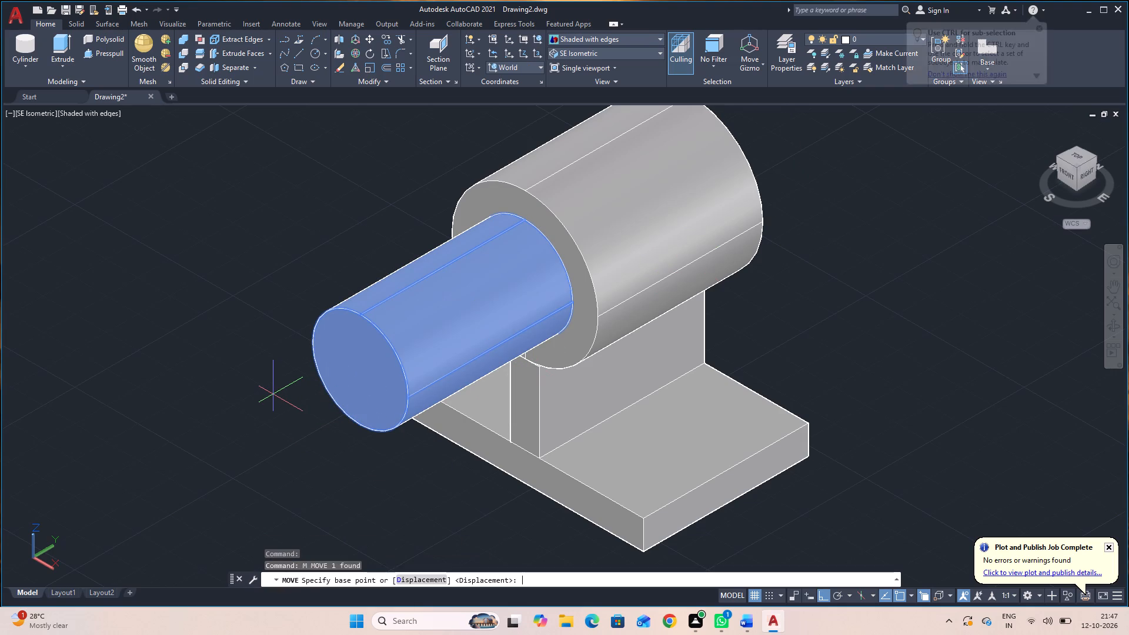
left_click(359, 369)
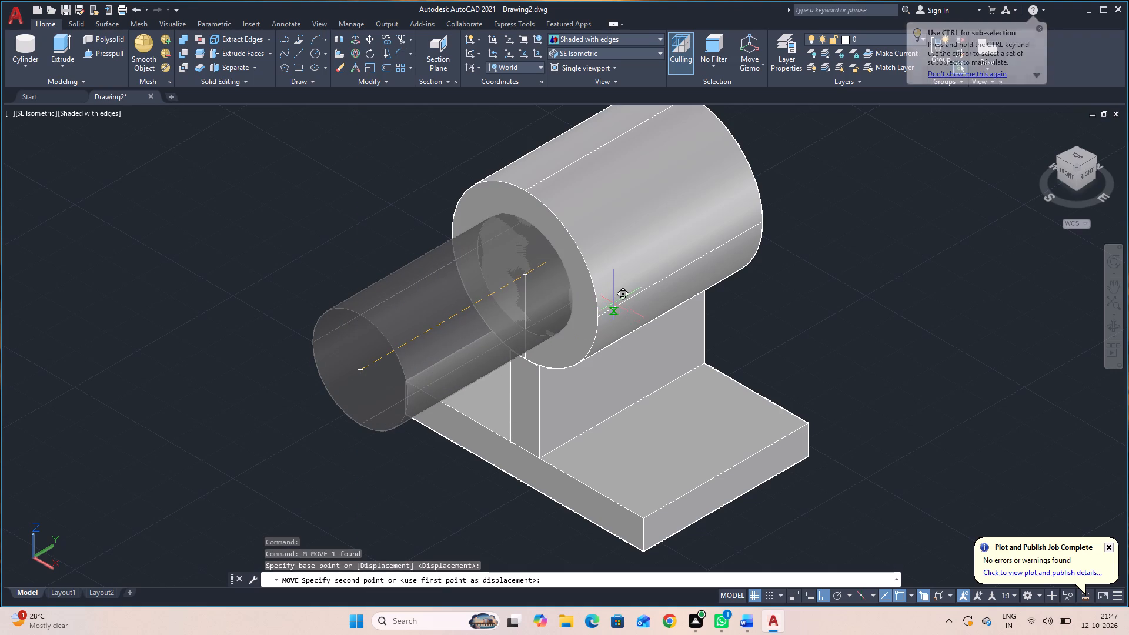
type("52")
key("Return")
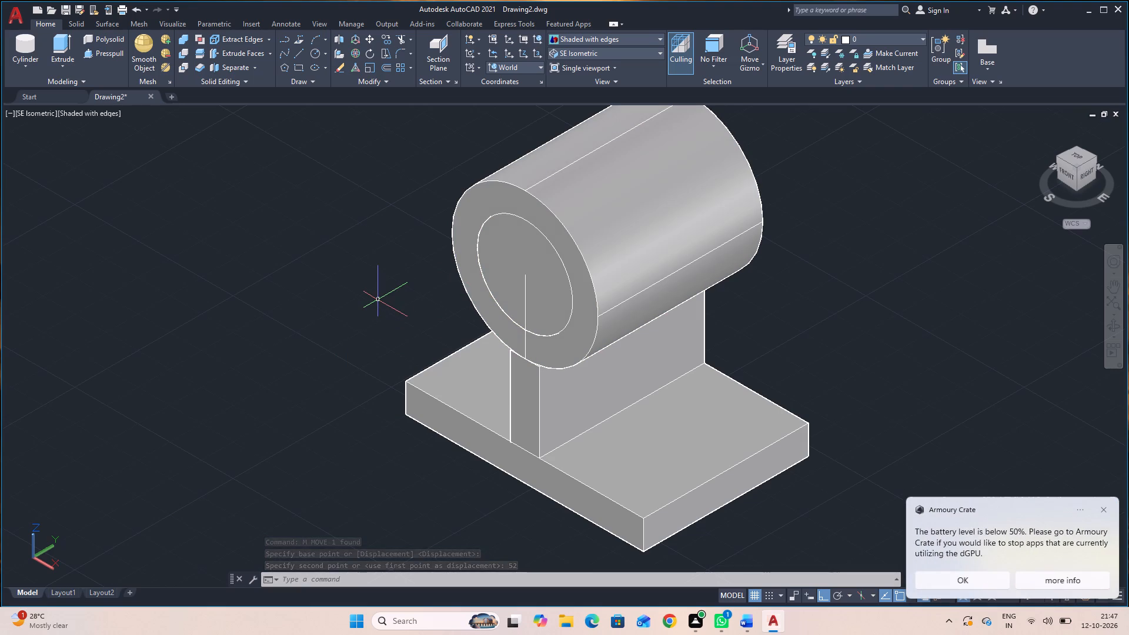
Delete the vertical construction line on the large cylinder's front face.
left_click(524, 352)
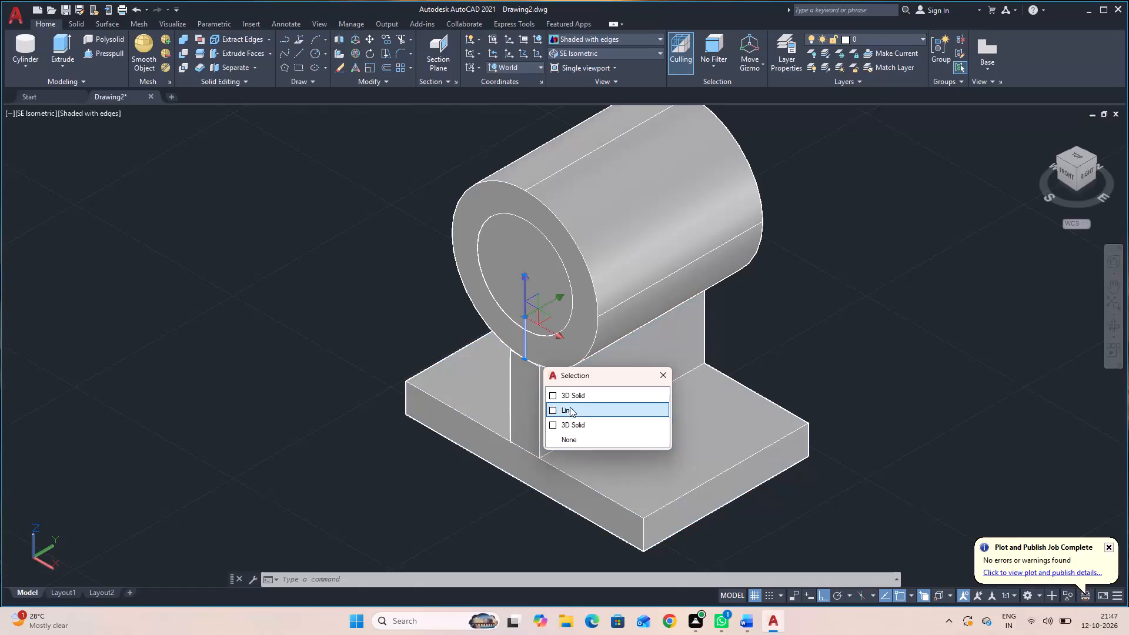
left_click(569, 405)
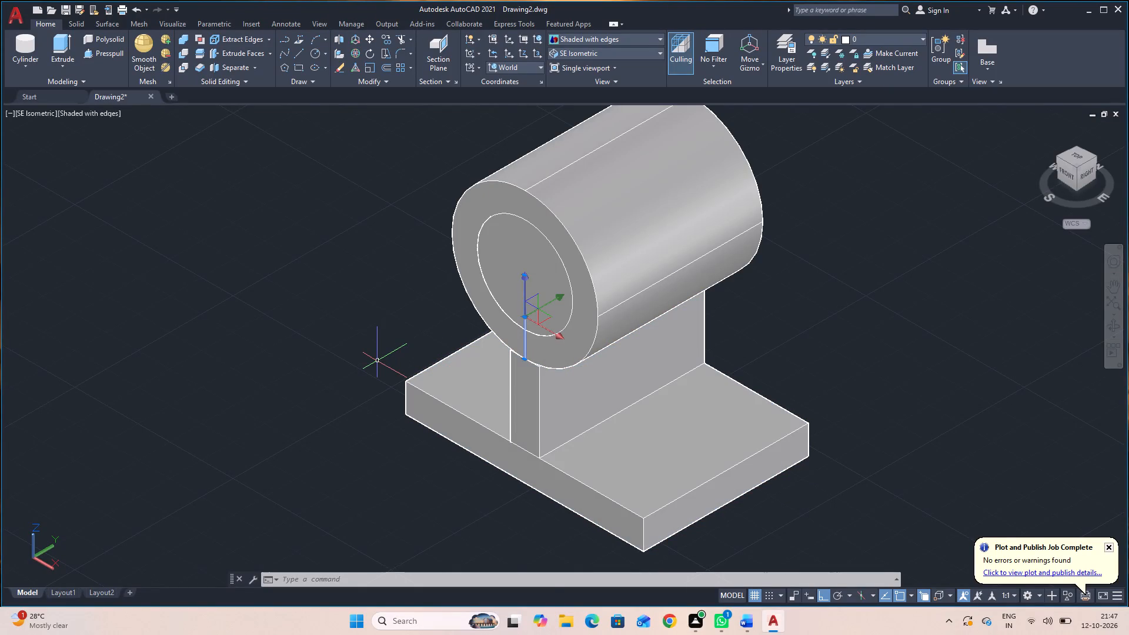
key("Delete")
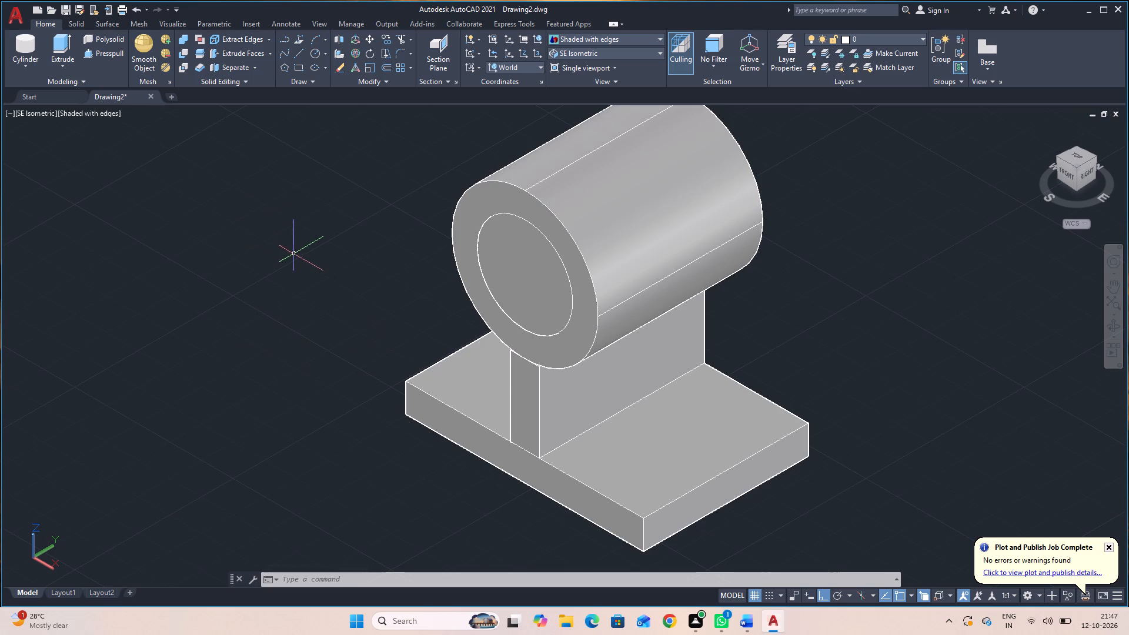
Presspull the upright wall's narrow top face upward into the underside of the large cylinder to close the gap.
left_click(1112, 325)
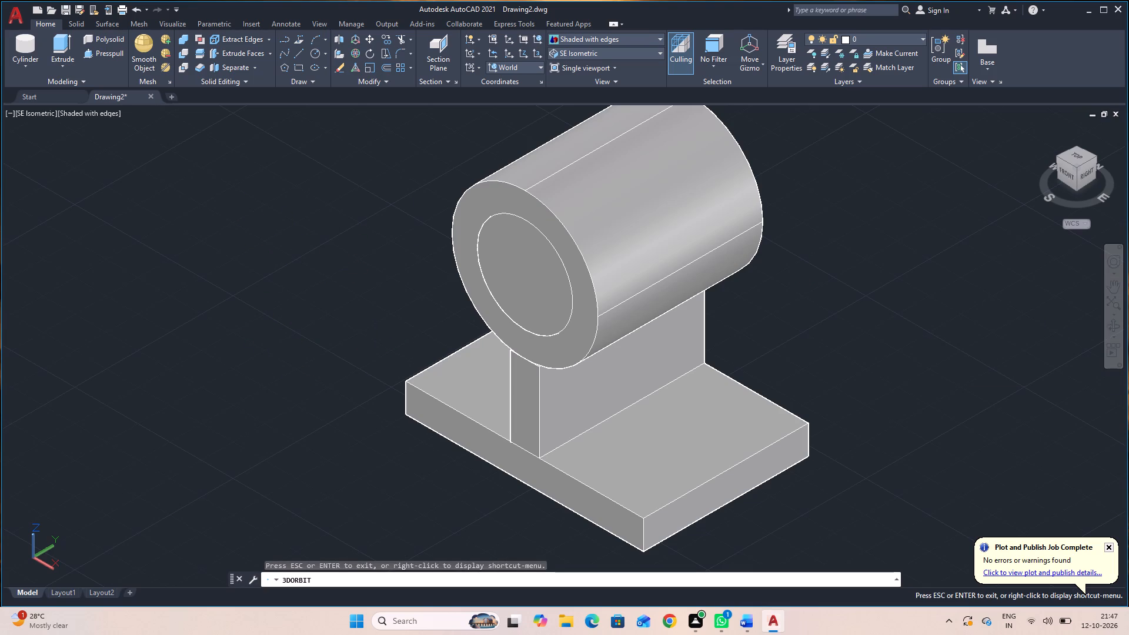
left_click_drag(926, 488, 1011, 425)
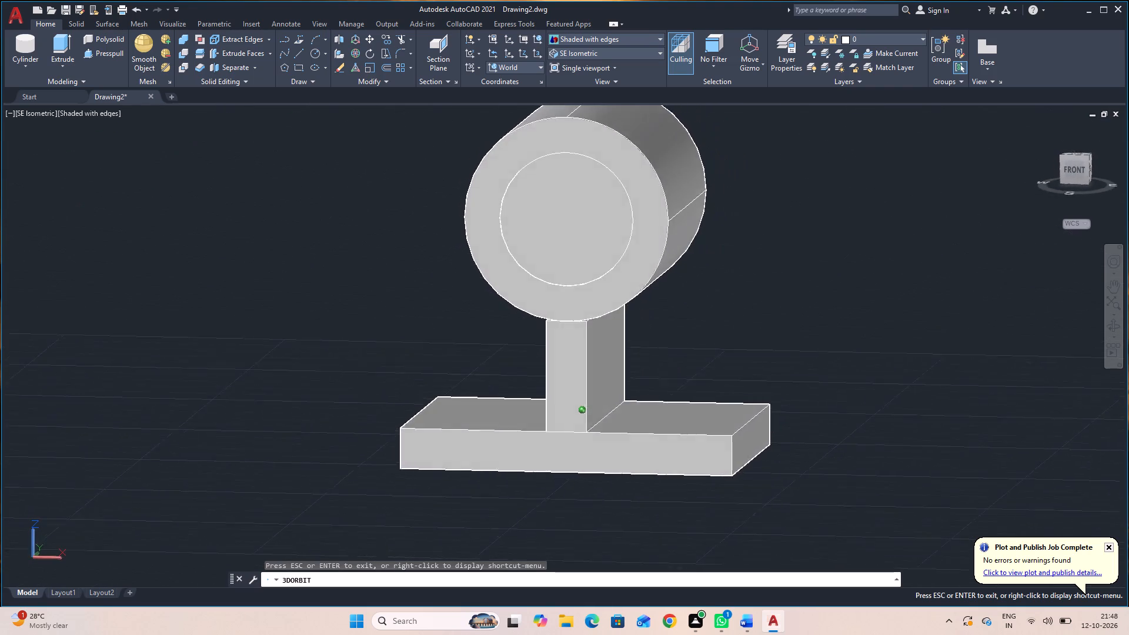
left_click_drag(1011, 425, 1017, 419)
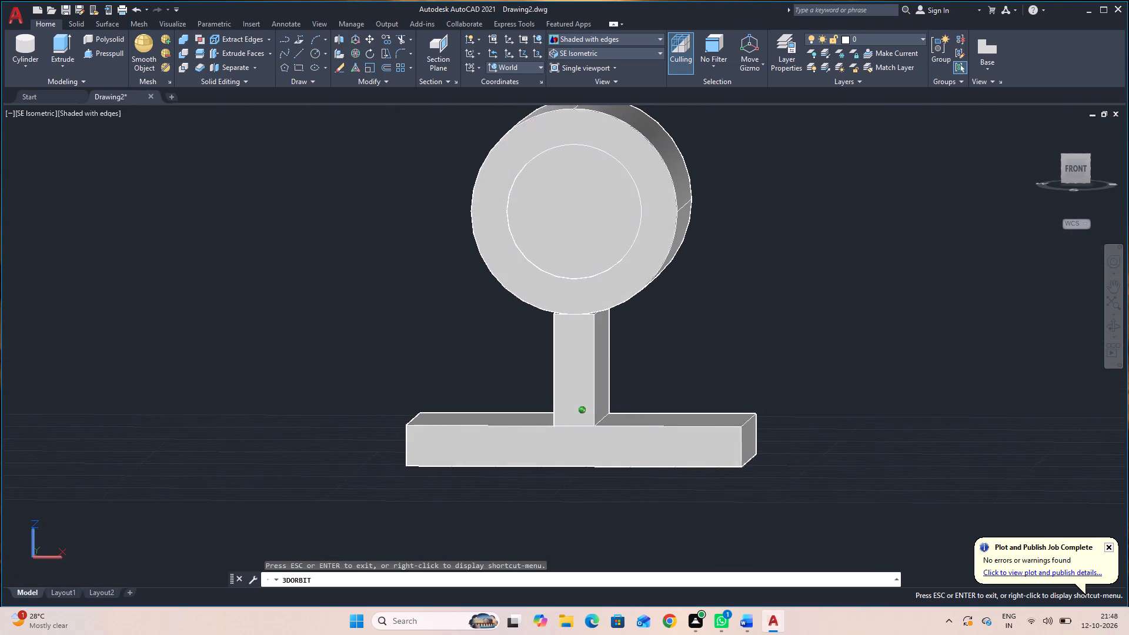
left_click_drag(1017, 419, 1011, 396)
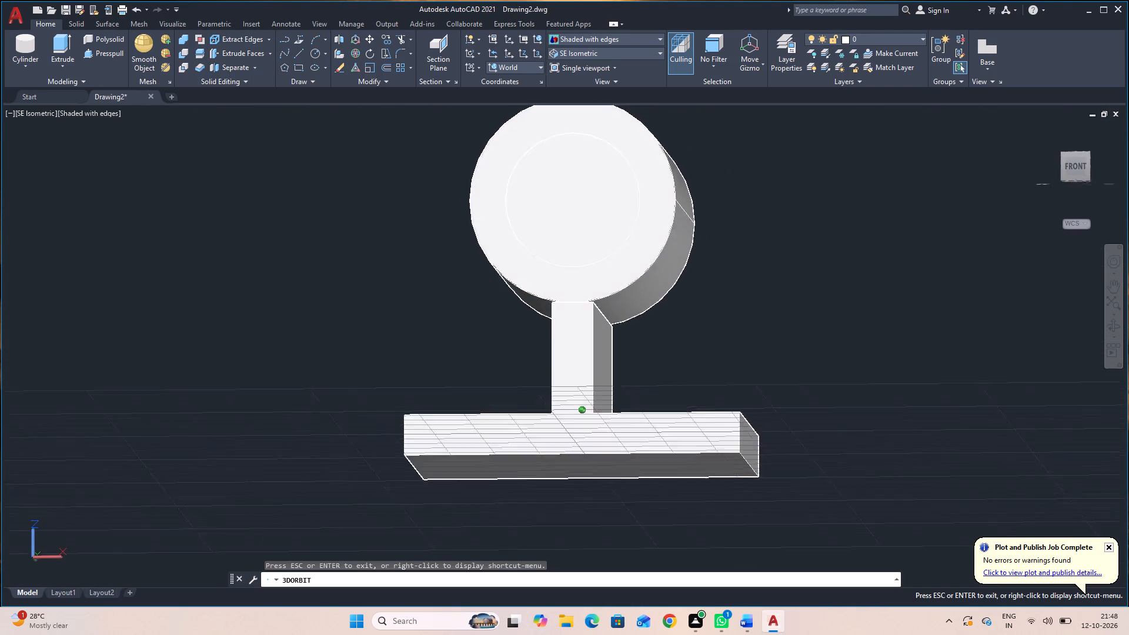
left_click_drag(1011, 396, 954, 417)
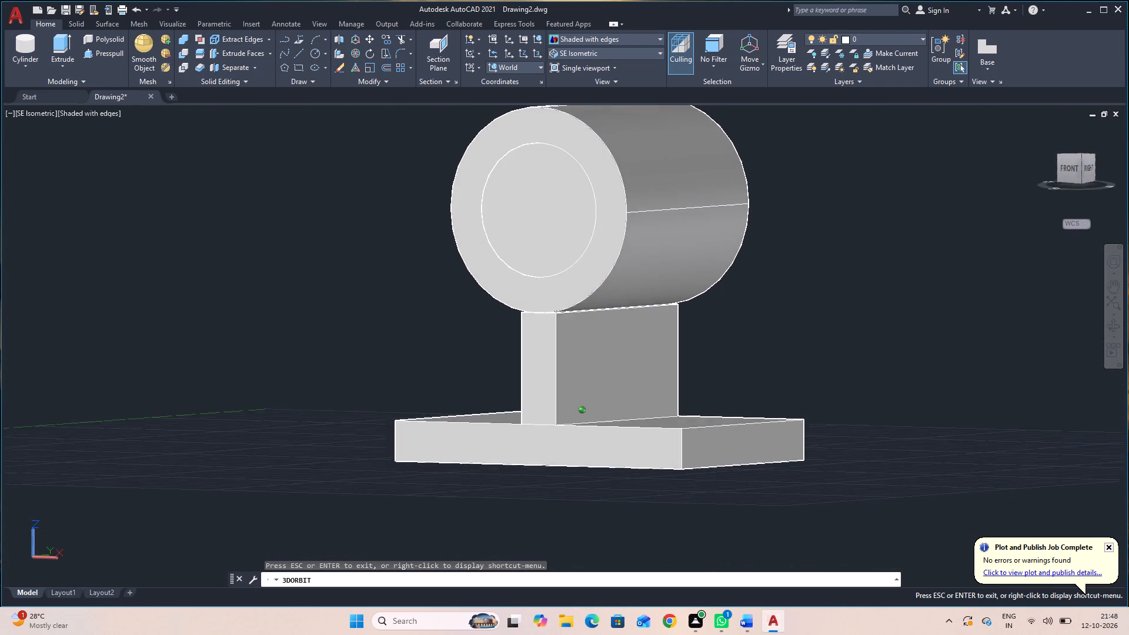
left_click_drag(954, 417, 953, 423)
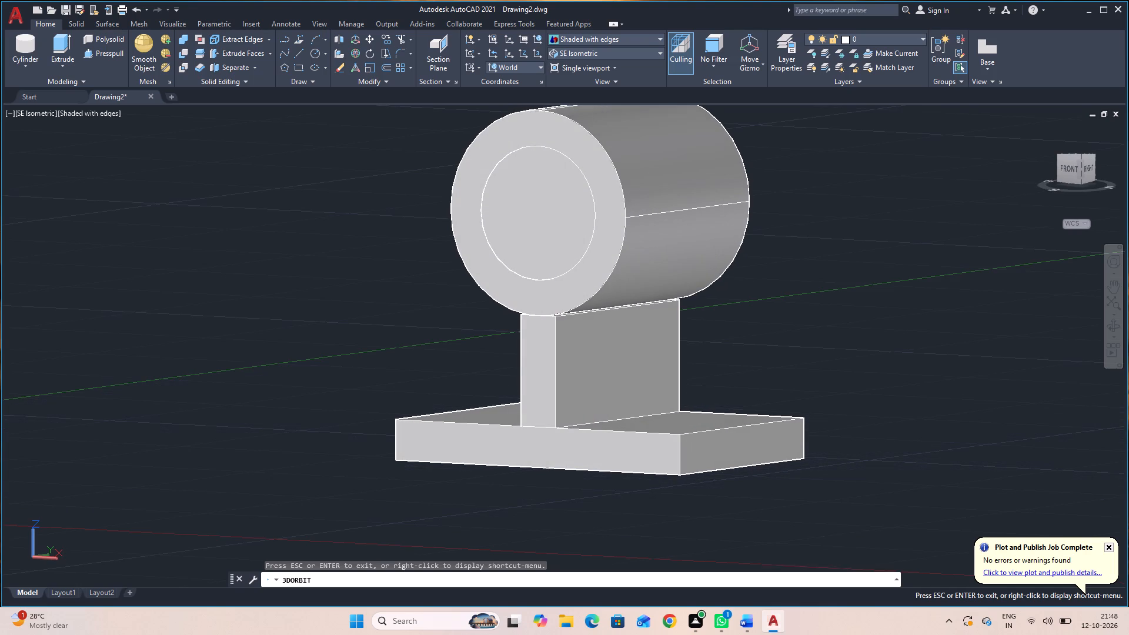
key("Escape")
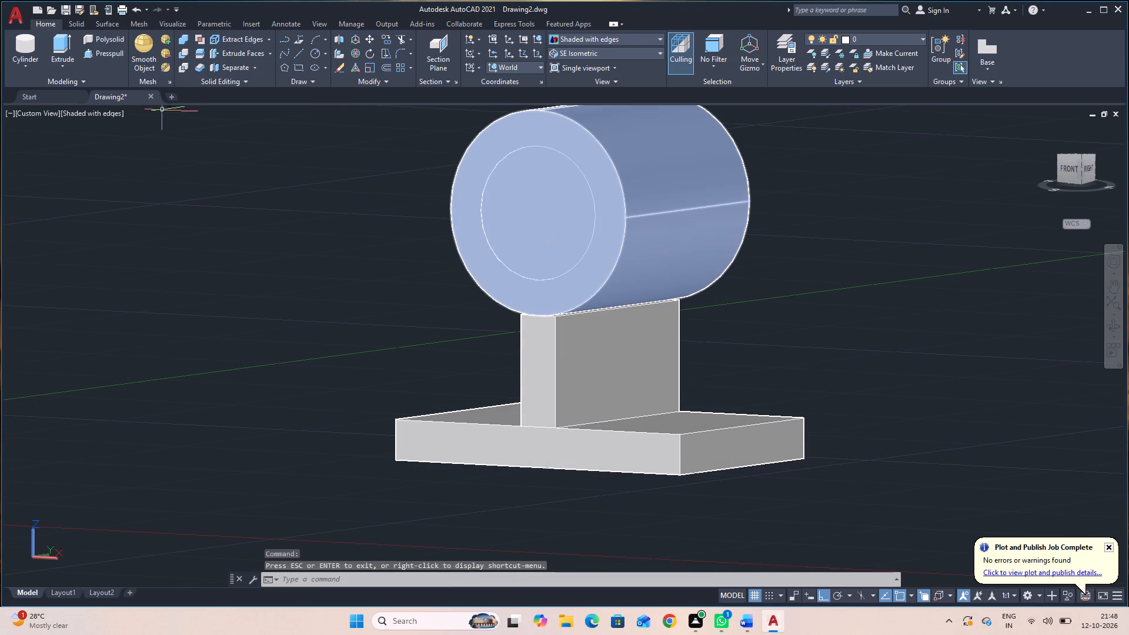
left_click(101, 56)
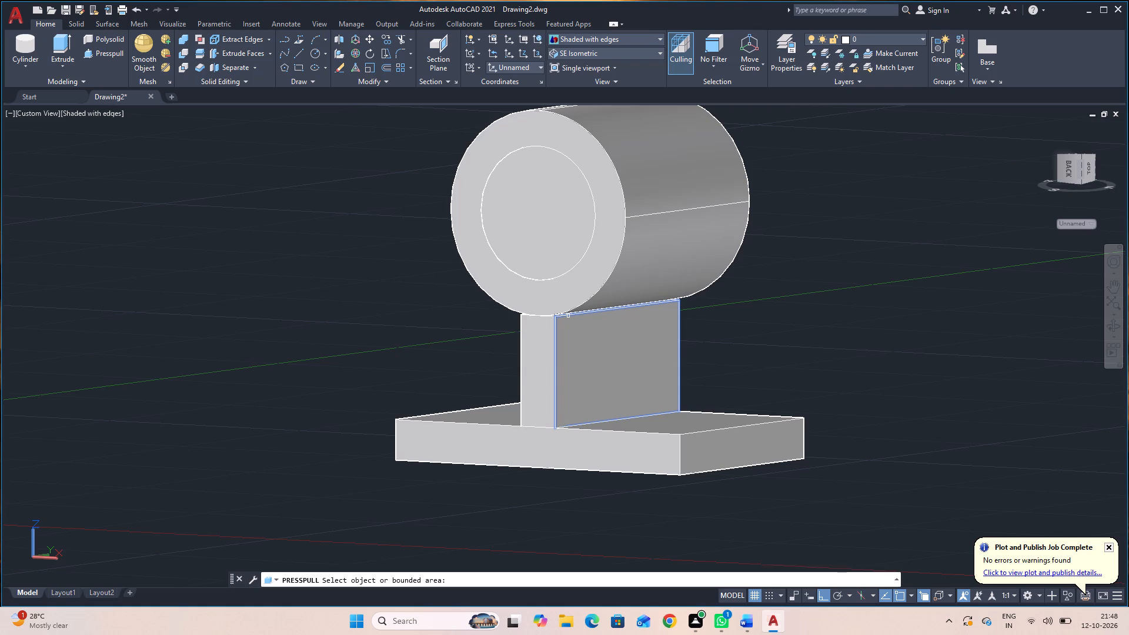
scroll(569, 316, "up", 3)
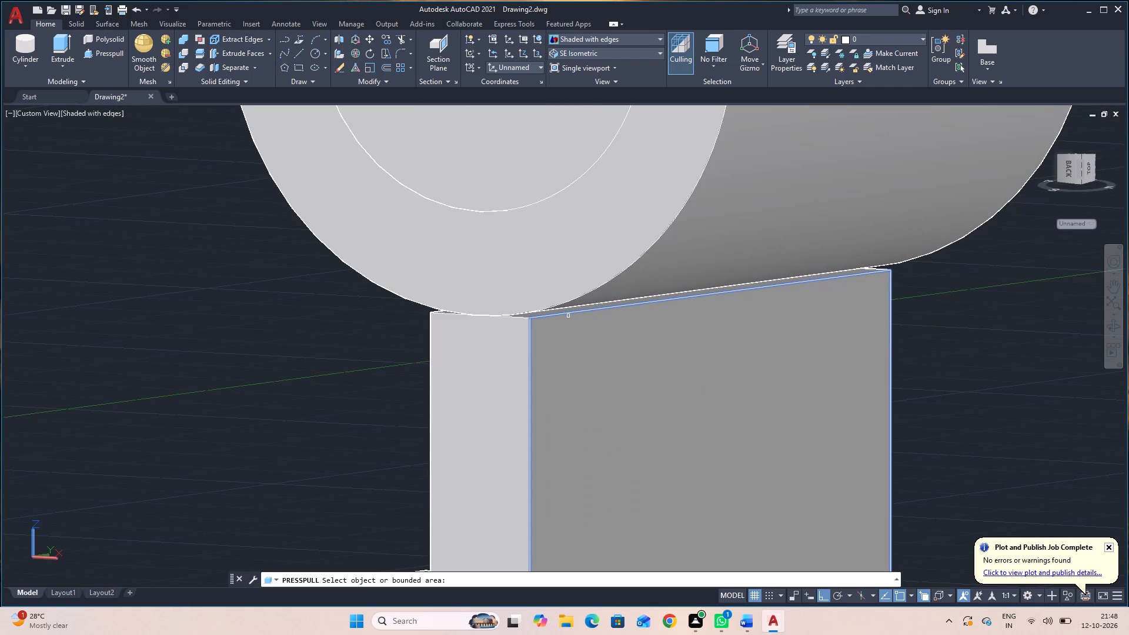
scroll(569, 316, "up", 2)
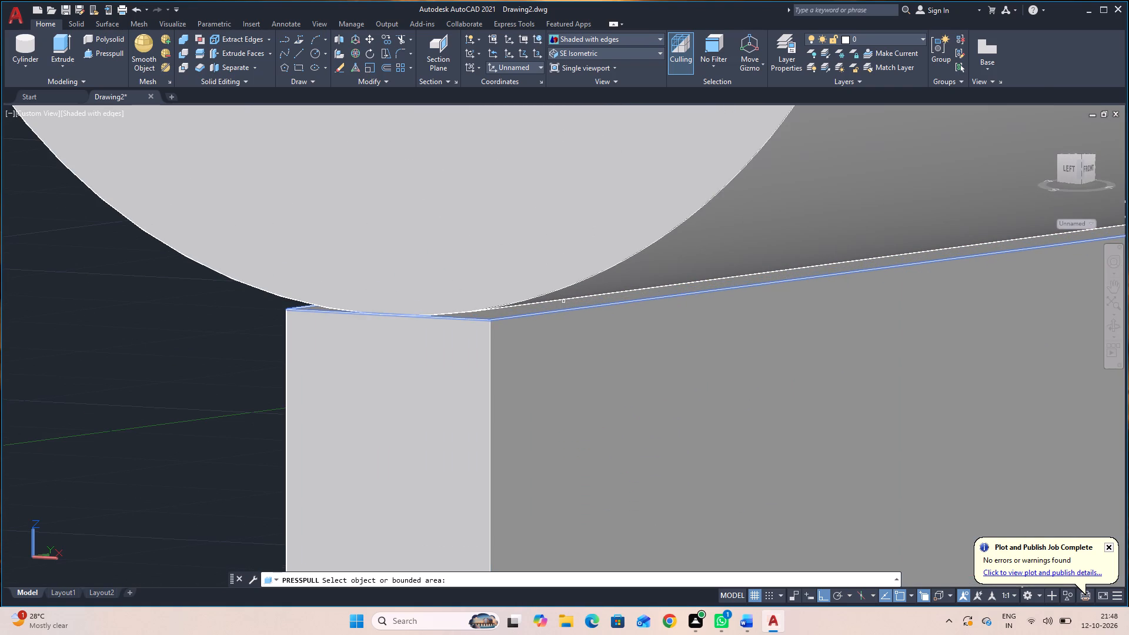
left_click(564, 306)
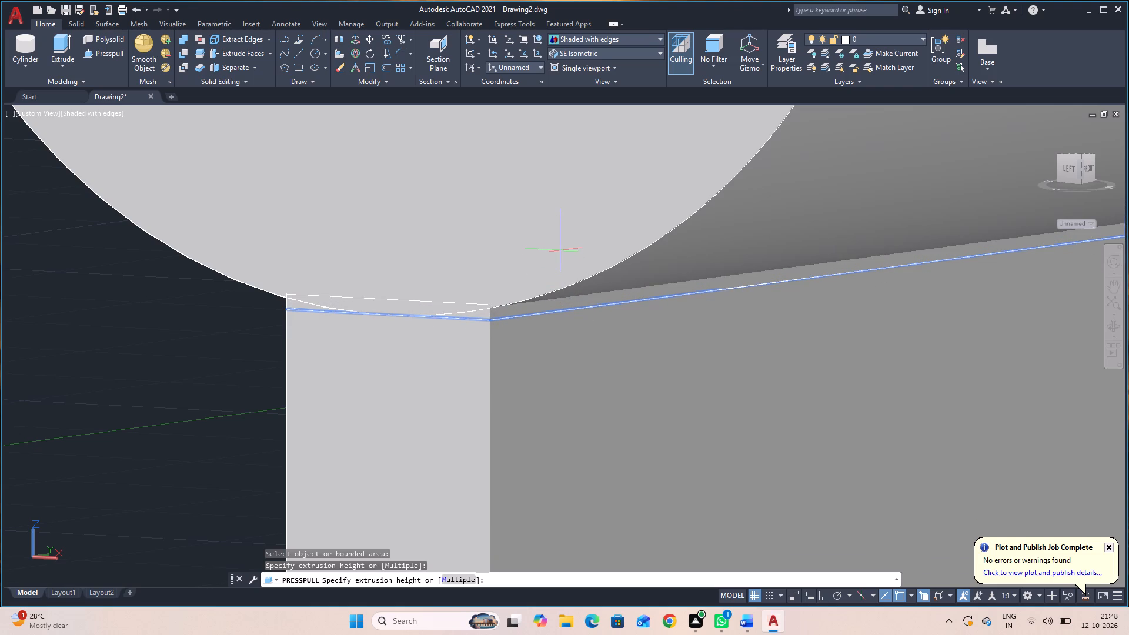
left_click(562, 251)
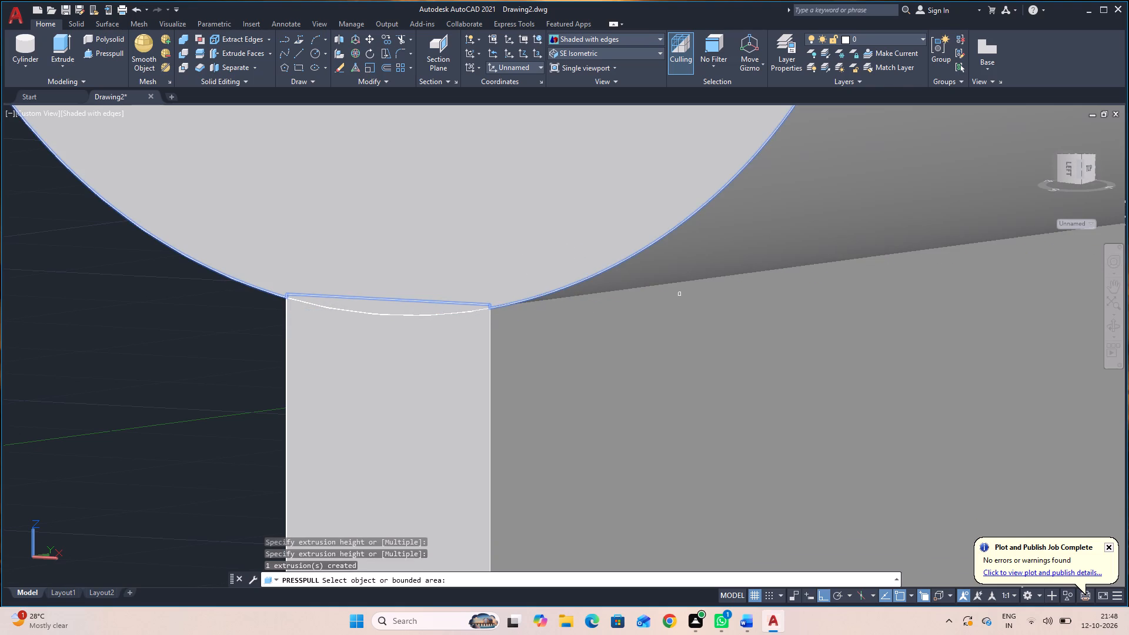
scroll(680, 295, "down", 3)
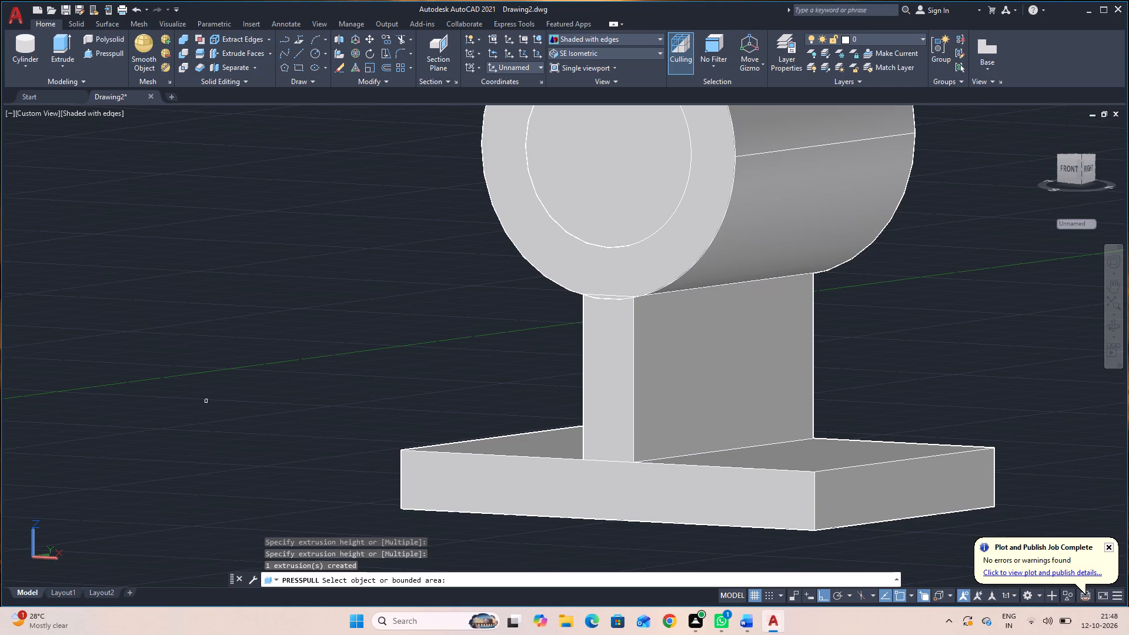
key("grave")
key("grave")
key("Escape")
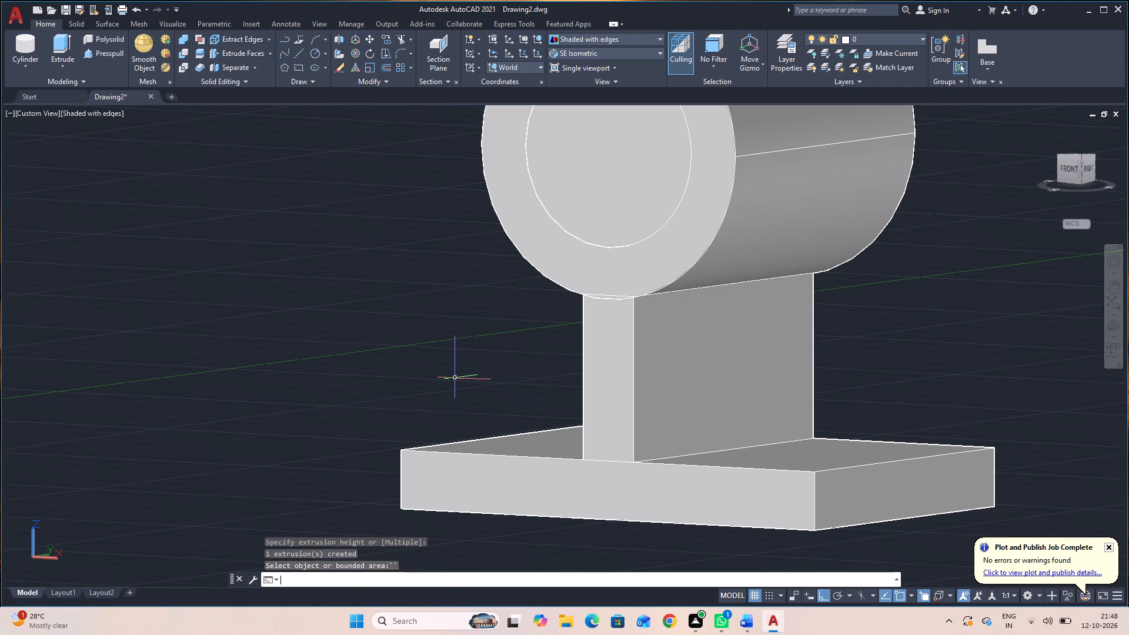
Restore the SE Isometric view of the whole part.
scroll(455, 378, "down", 2)
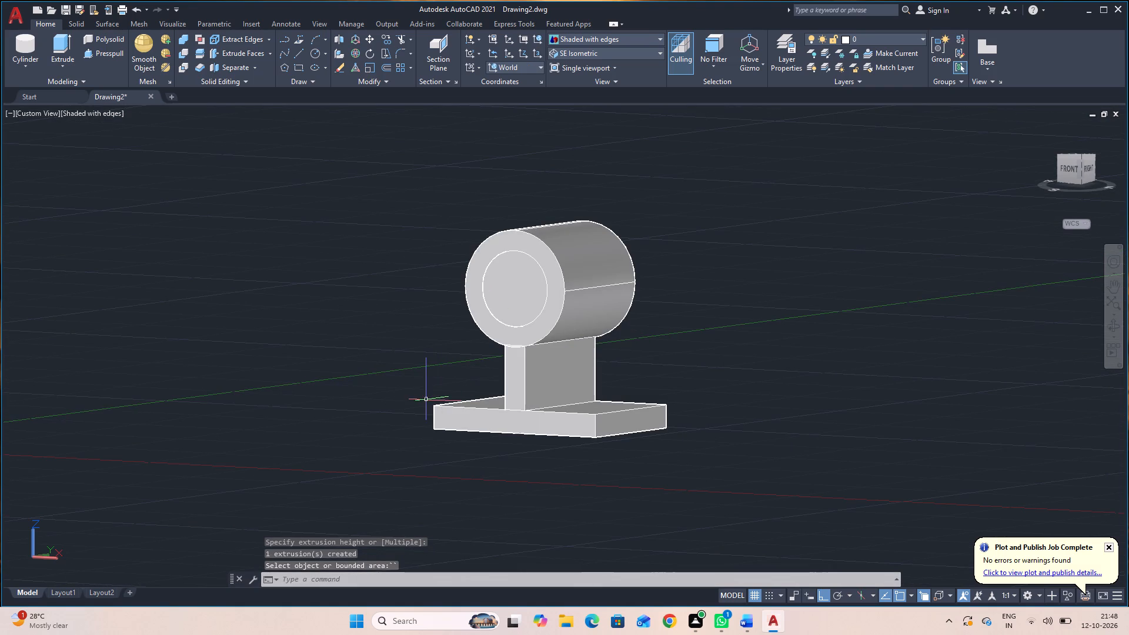
middle_click_drag(426, 400, 543, 423)
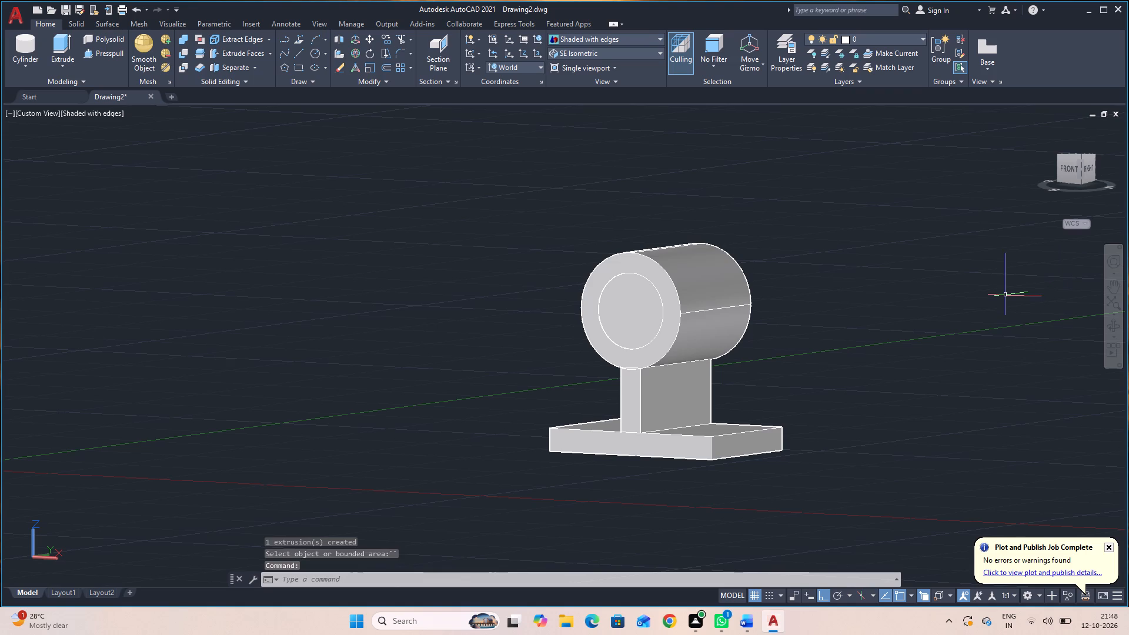
key("Escape")
left_click(612, 52)
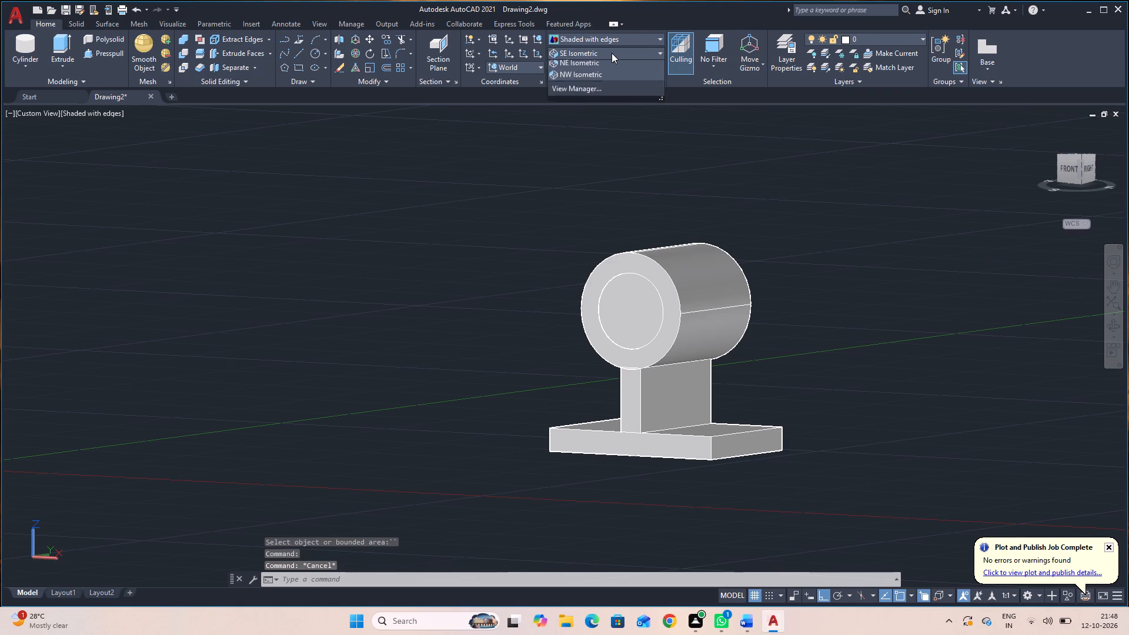
left_click(619, 149)
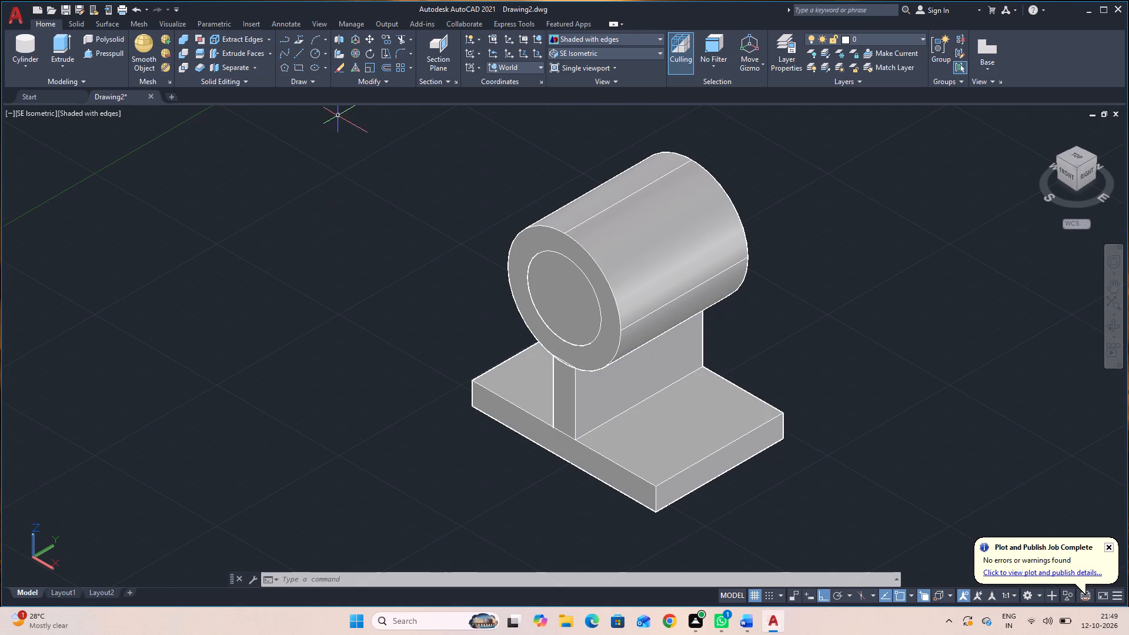
Draw a horizontal line on the large cylinder's front face from its centre to one side quadrant, and back across to the opposite quadrant.
key("l")
key("space")
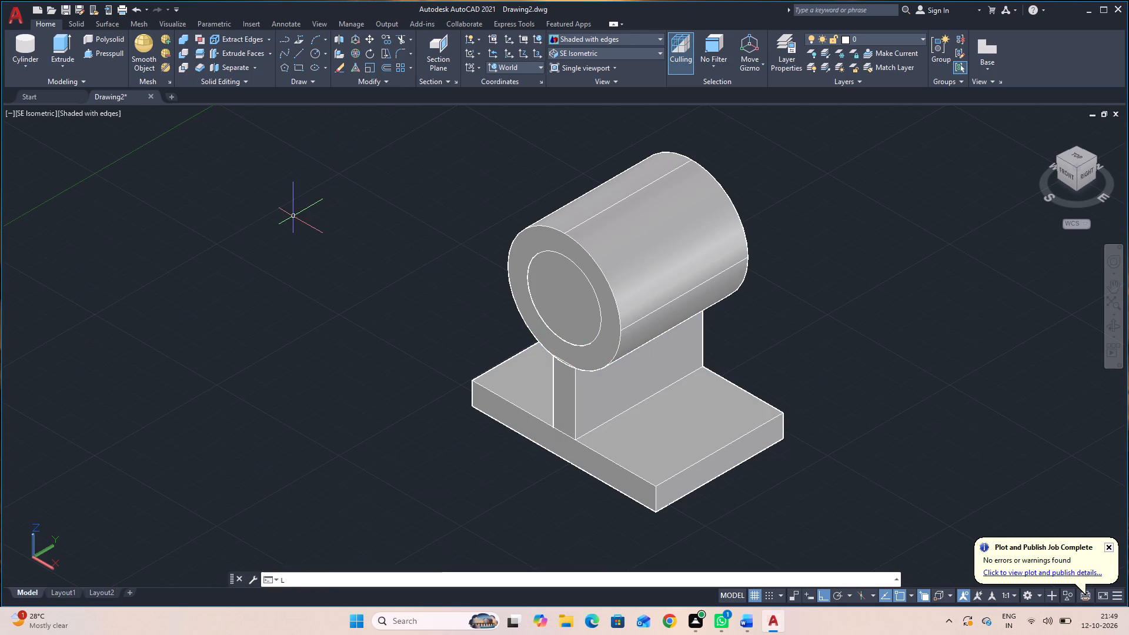
left_click(566, 302)
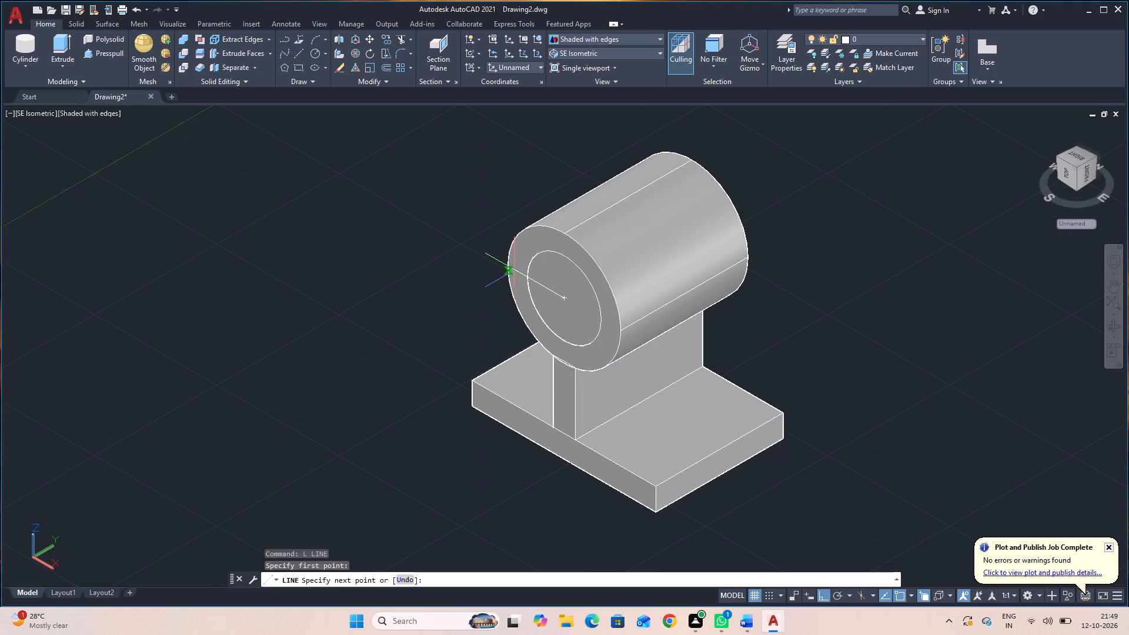
left_click(509, 265)
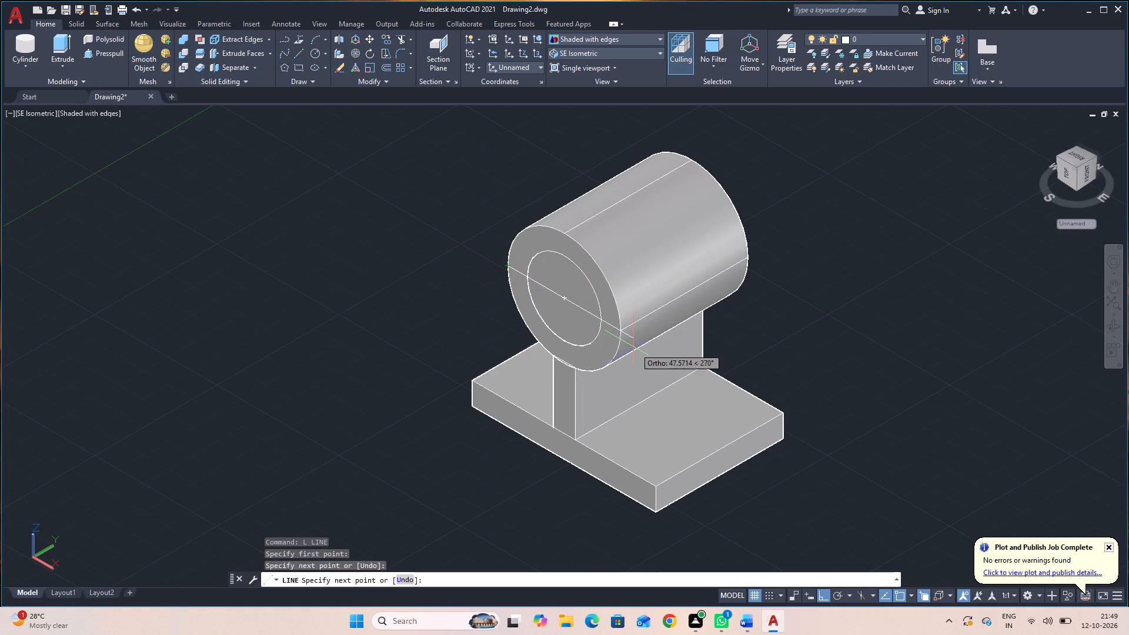
left_click(624, 330)
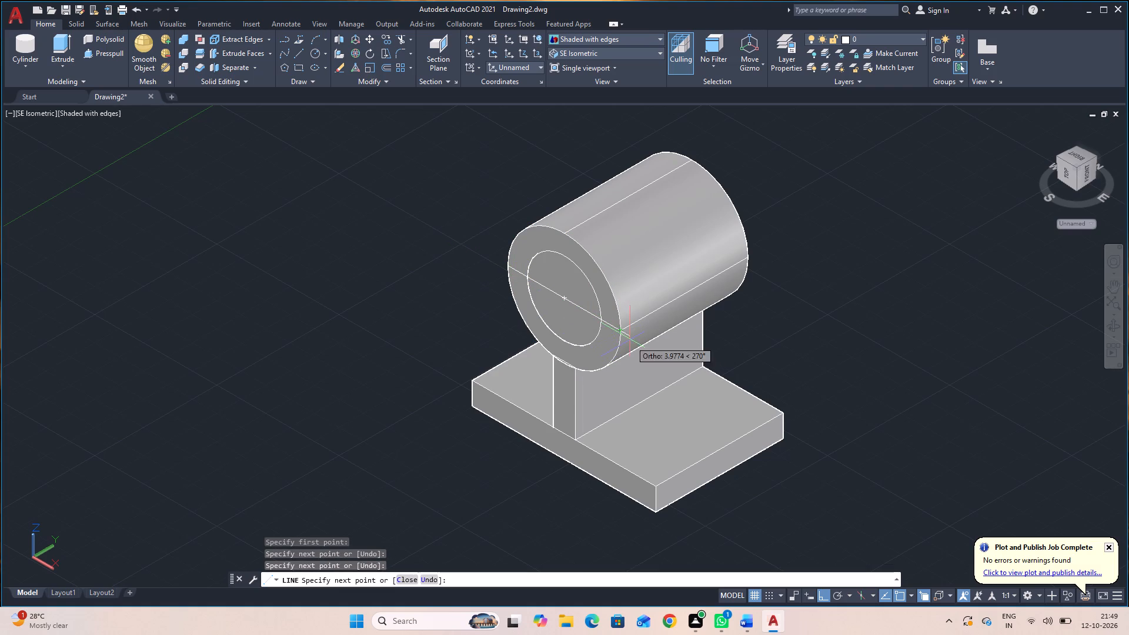
key("Escape")
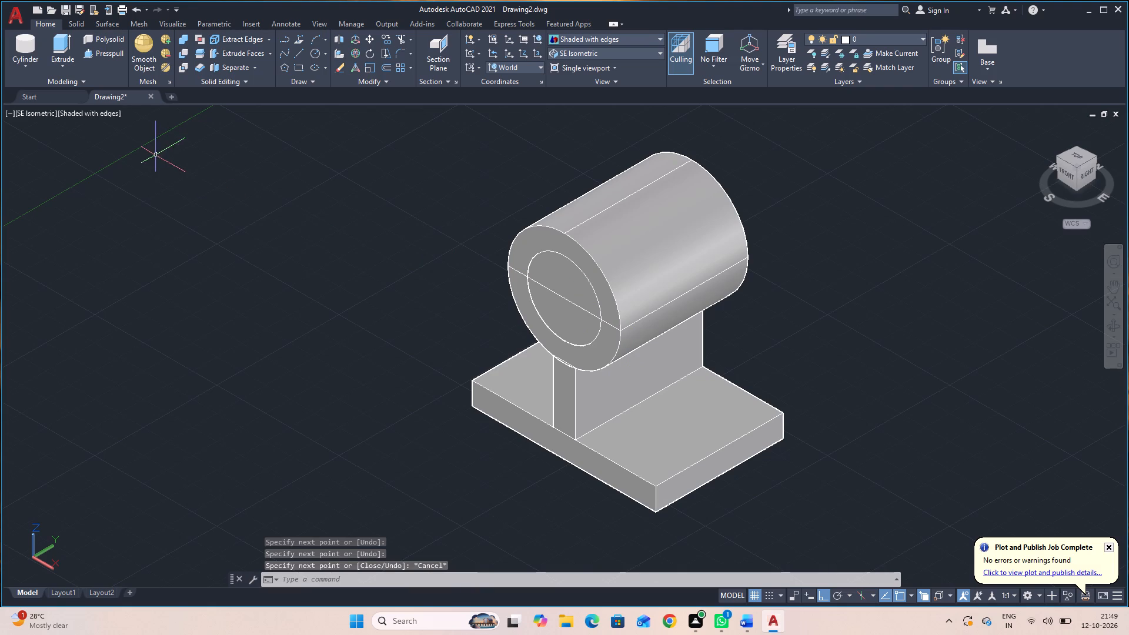
Subtract the inner bore cylinder from the base-and-wall solid and the large cylinder, combining them into one body.
left_click(613, 449)
left_click(586, 359)
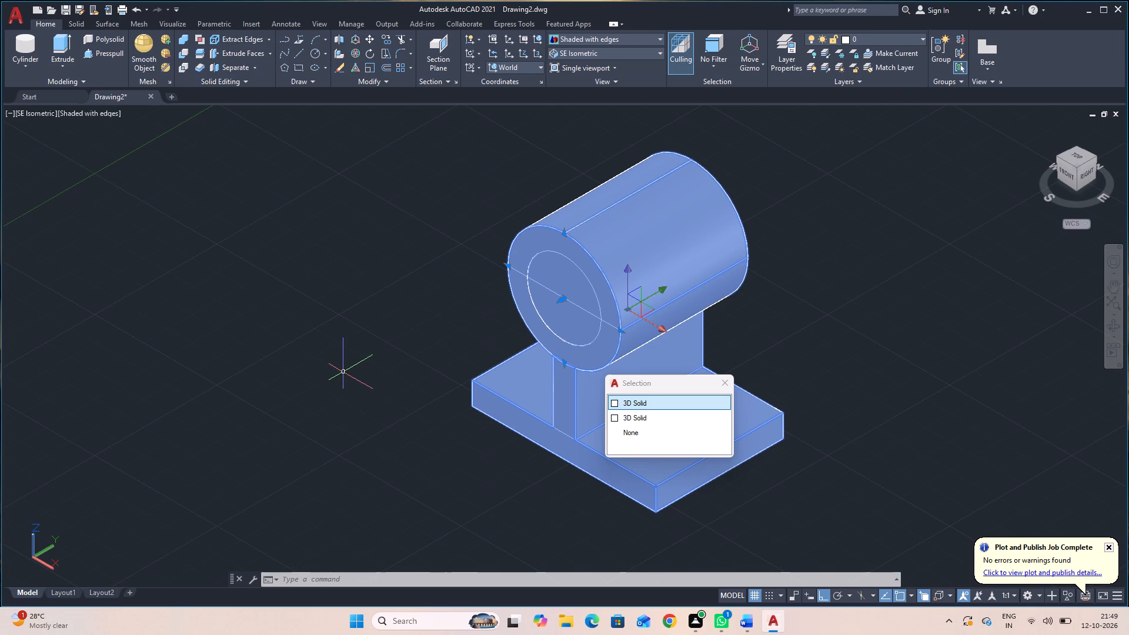
type("SU")
key("space")
key("space")
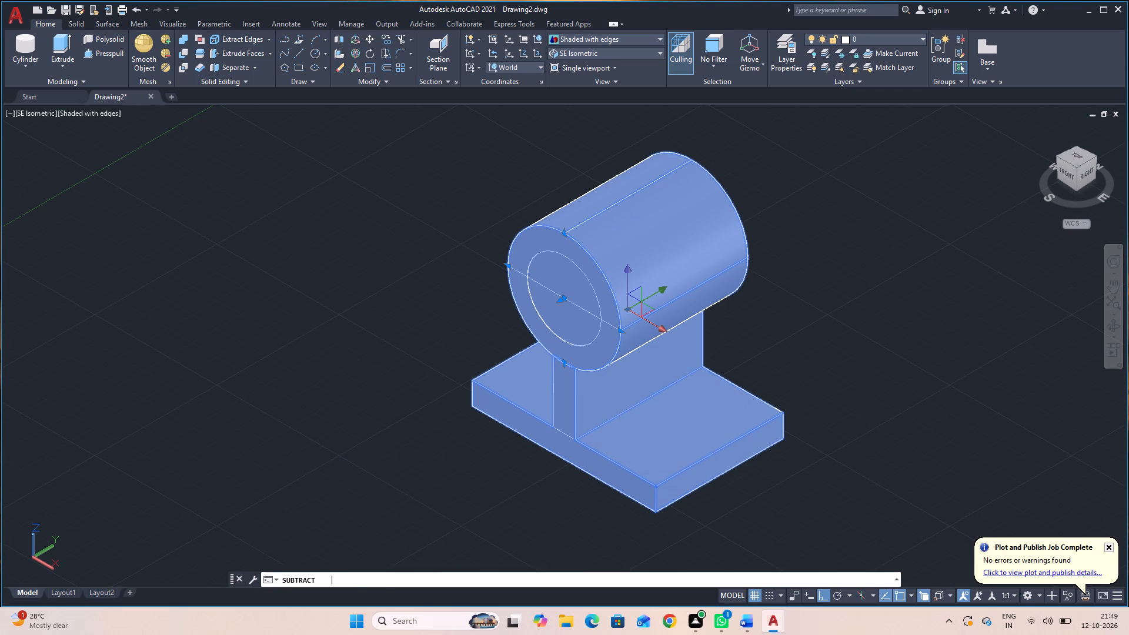
left_click(530, 423)
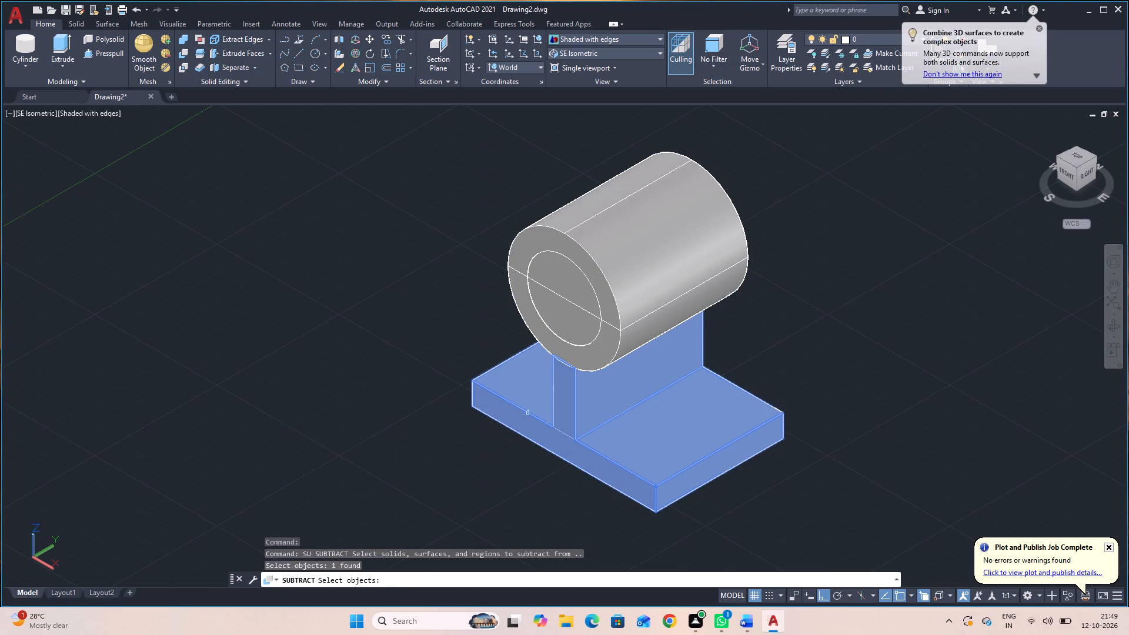
left_click(568, 356)
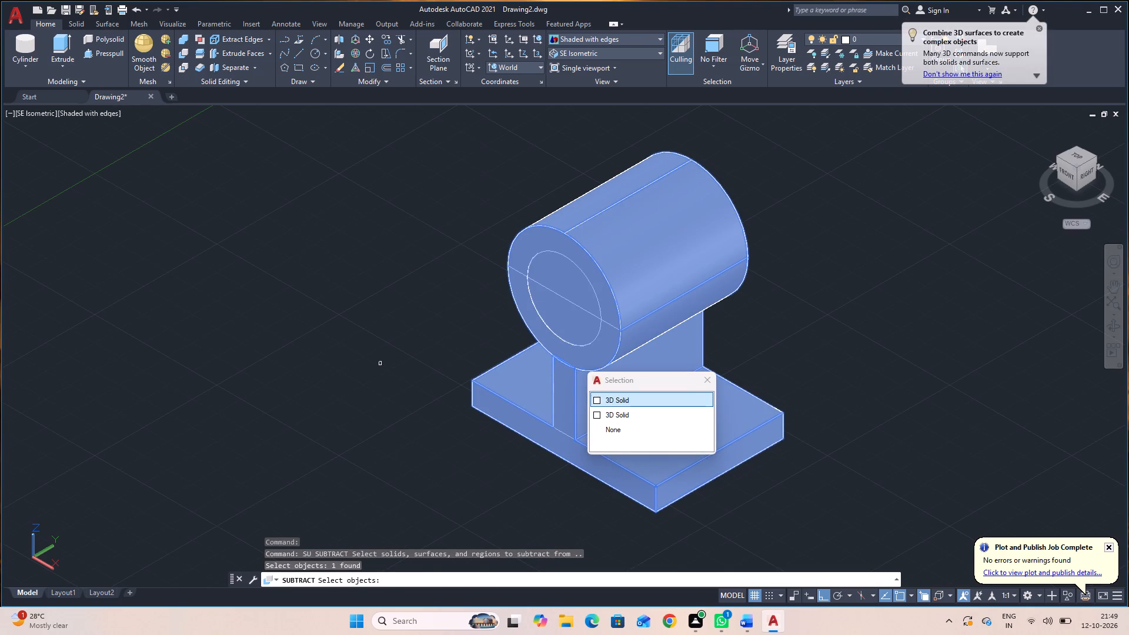
key("space")
key("space")
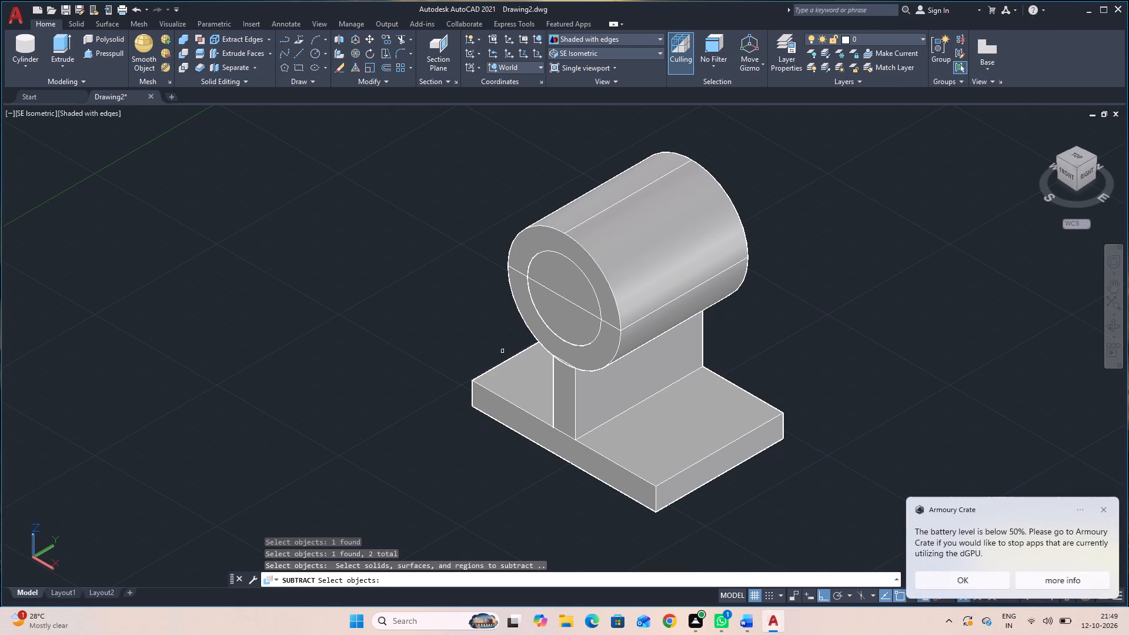
left_click(556, 315)
left_click(596, 366)
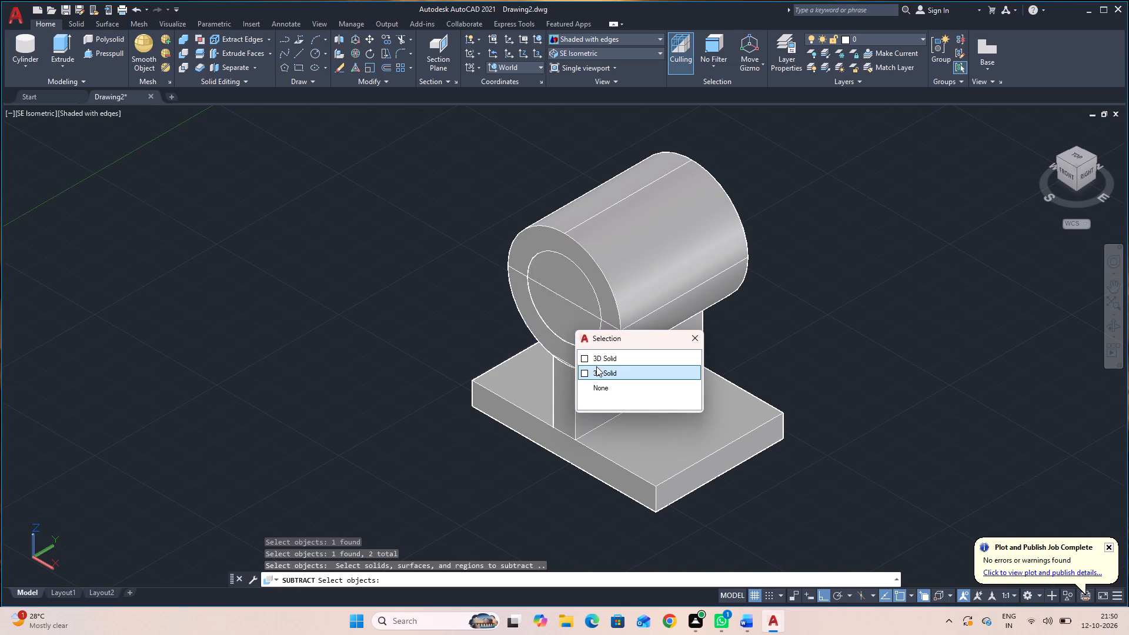
key("Return")
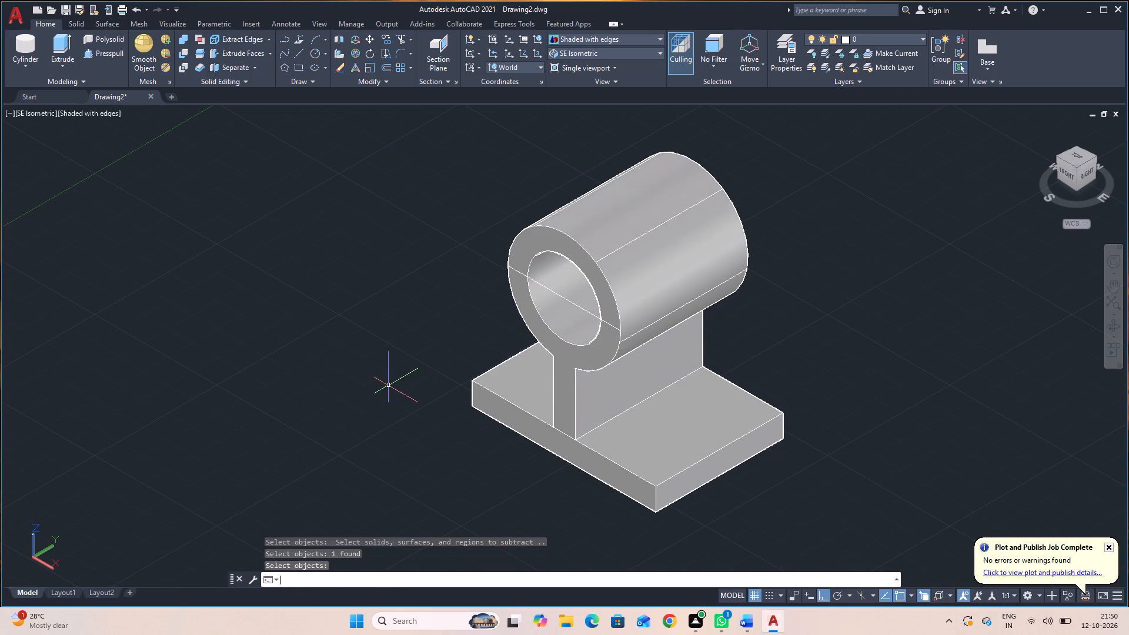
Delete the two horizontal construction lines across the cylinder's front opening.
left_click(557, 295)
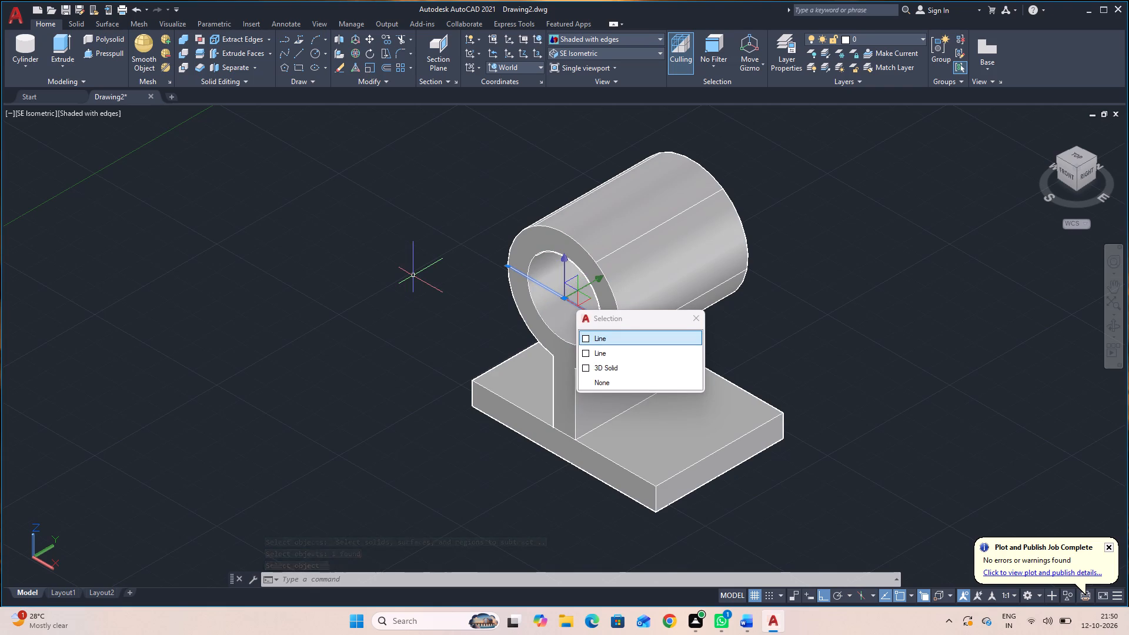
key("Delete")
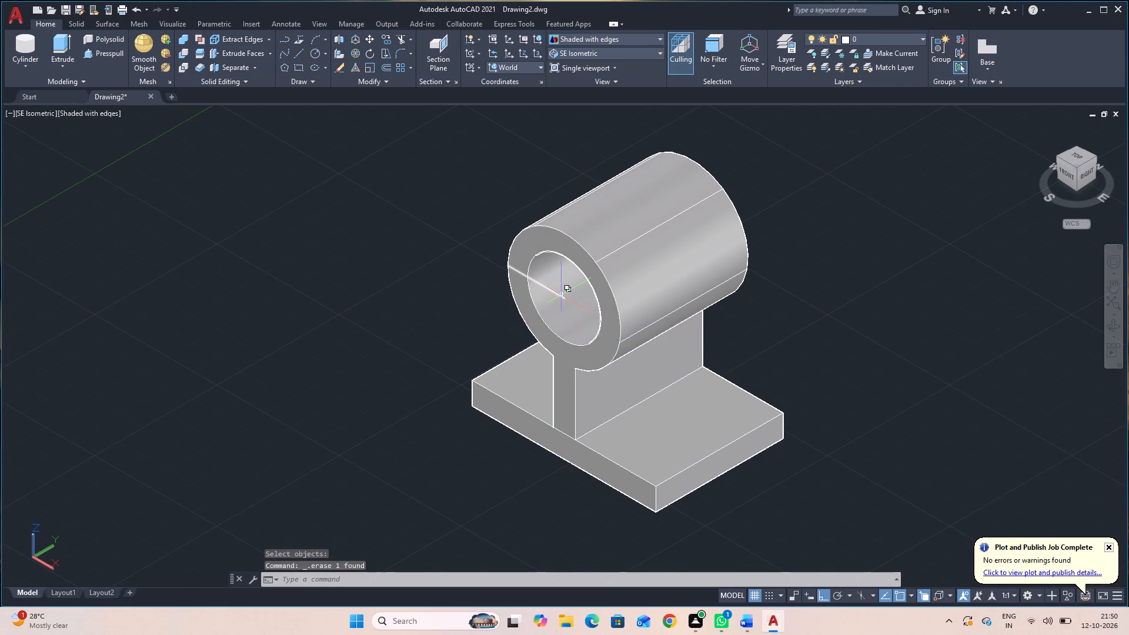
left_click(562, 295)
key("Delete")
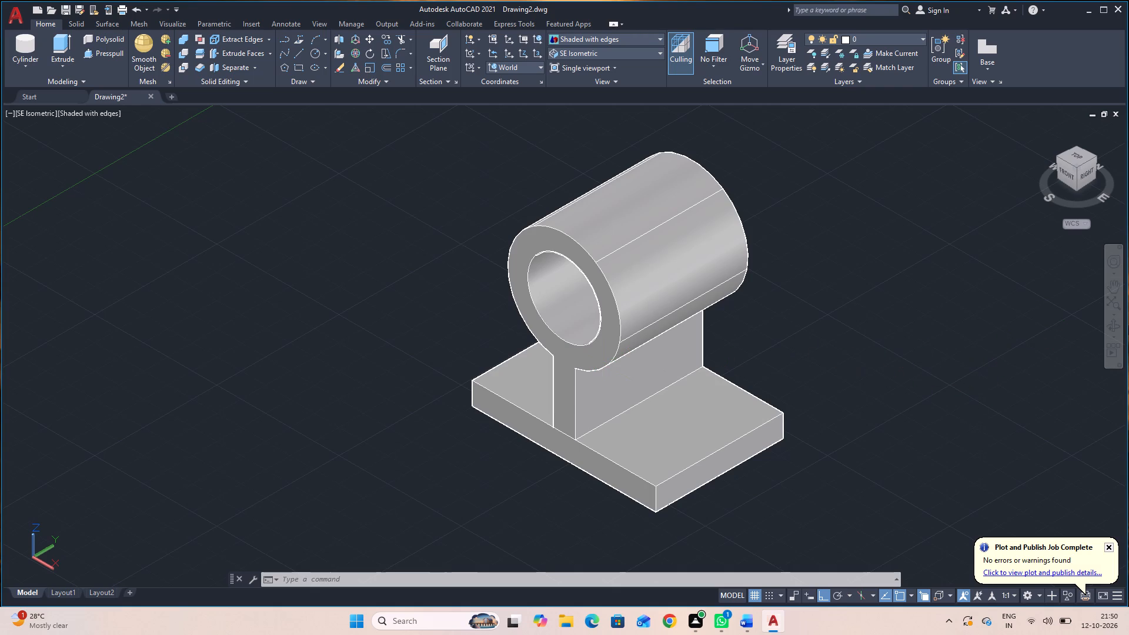
Orbit around the bracket to examine the bore from the front and side.
left_click(1112, 327)
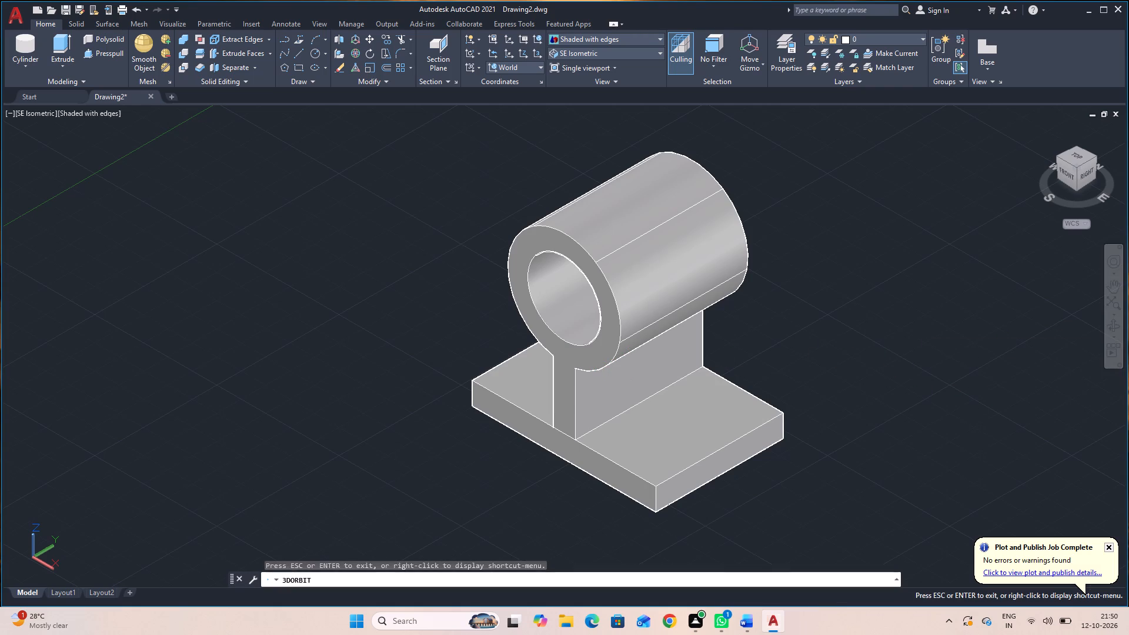
left_click_drag(864, 494, 910, 420)
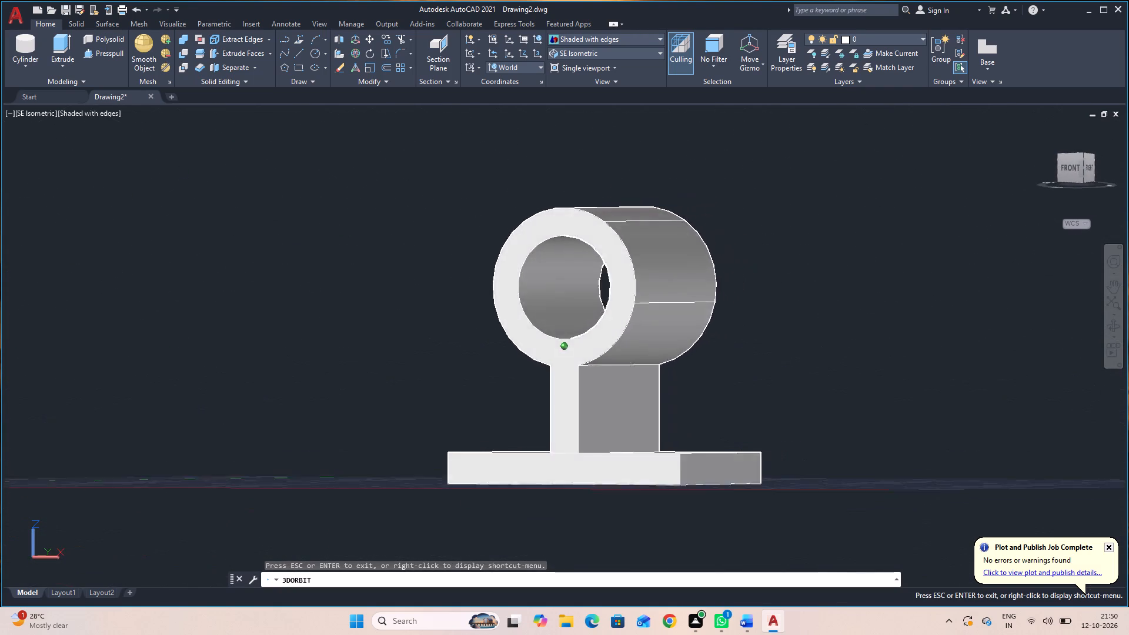
left_click_drag(910, 420, 936, 432)
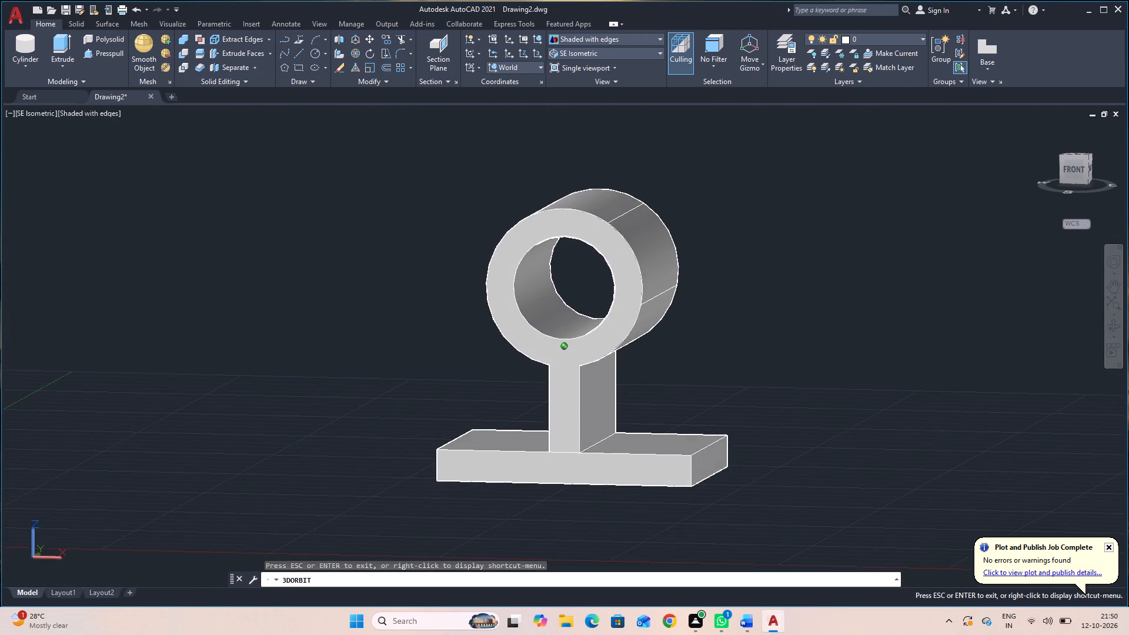
left_click_drag(936, 432, 907, 429)
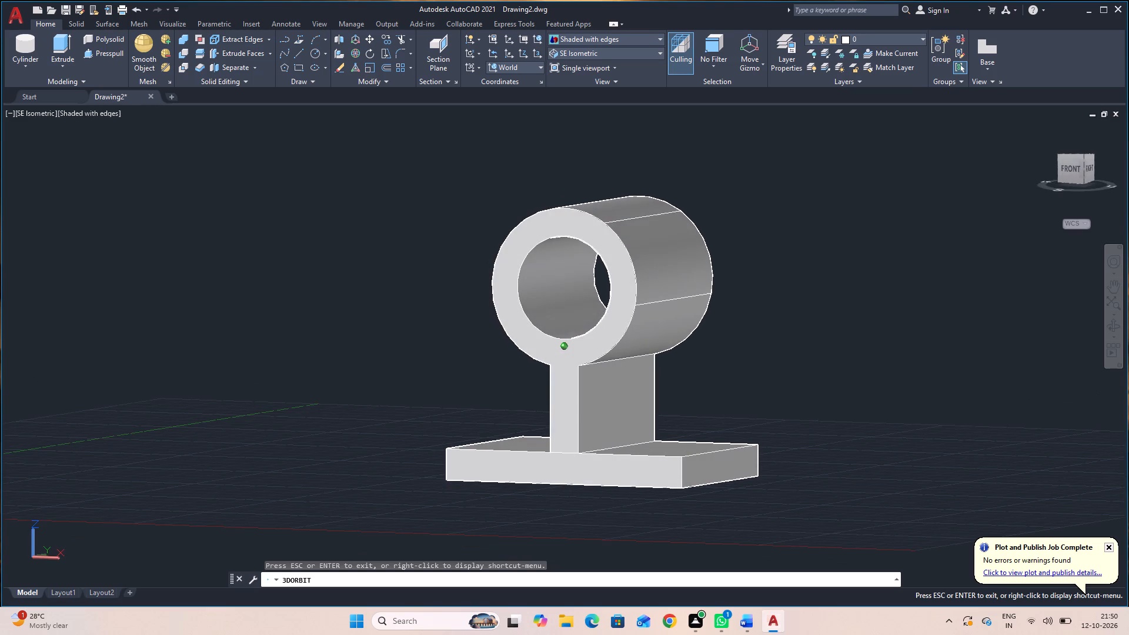
left_click_drag(907, 429, 895, 427)
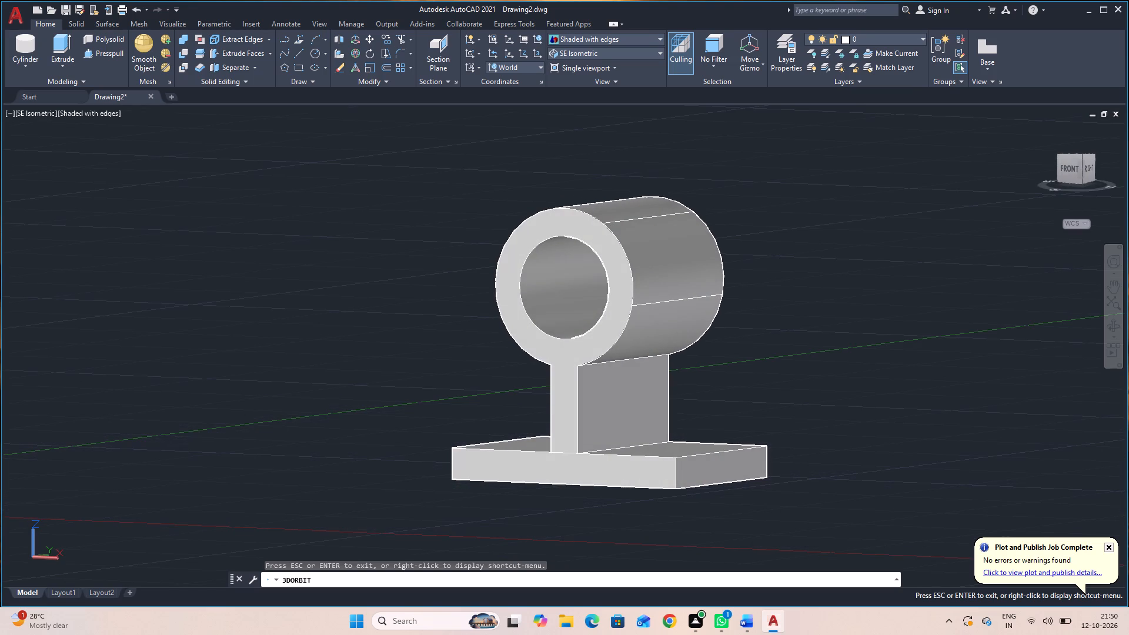
key("Escape")
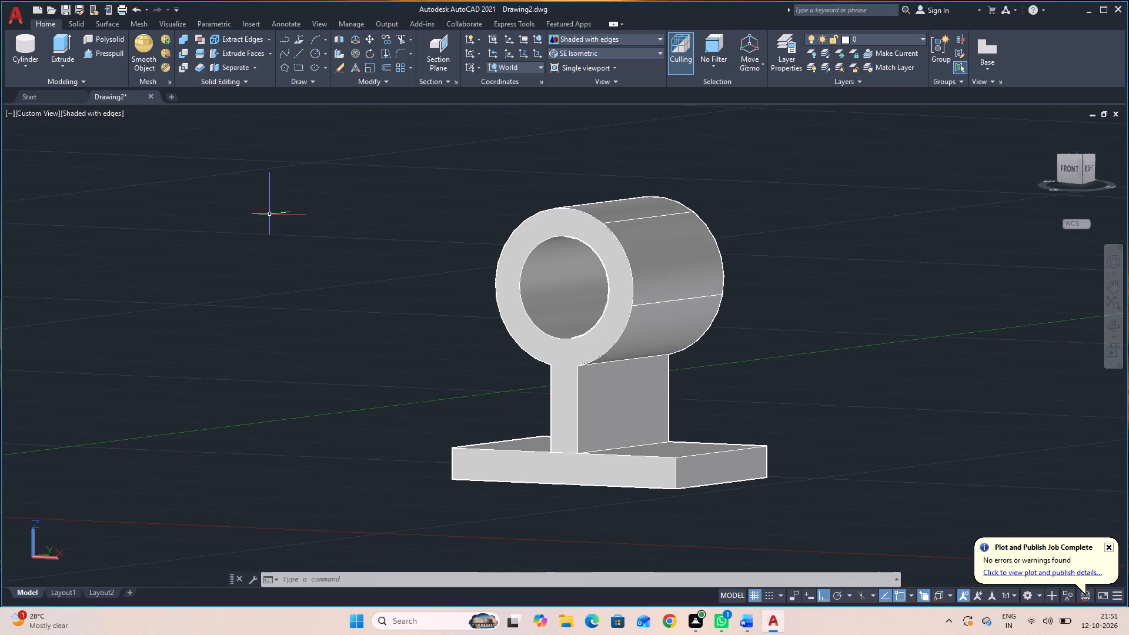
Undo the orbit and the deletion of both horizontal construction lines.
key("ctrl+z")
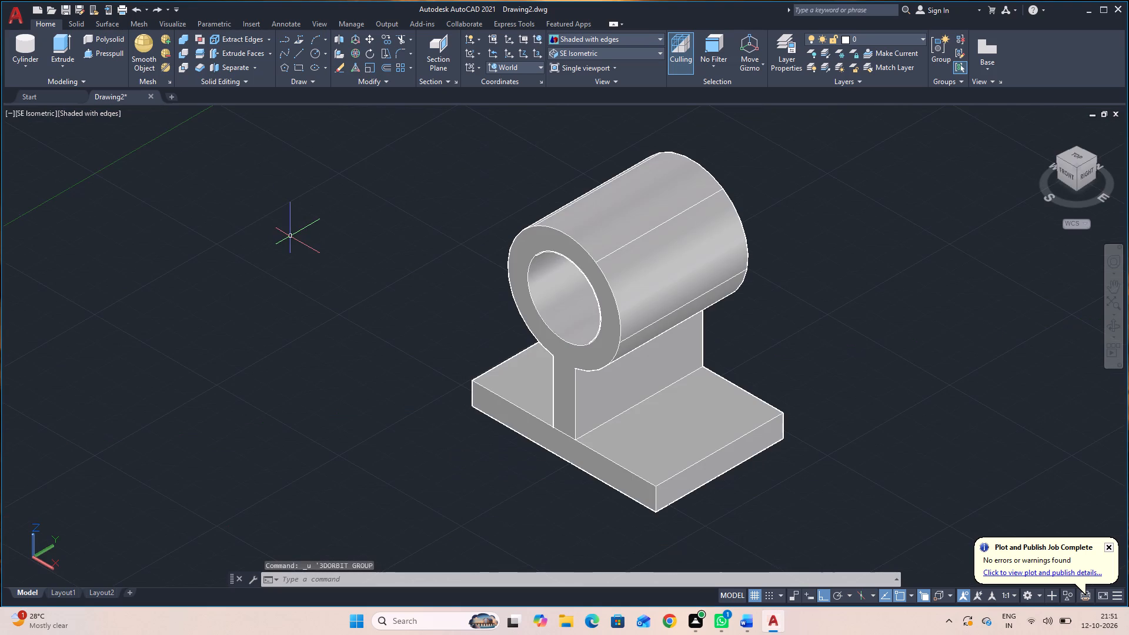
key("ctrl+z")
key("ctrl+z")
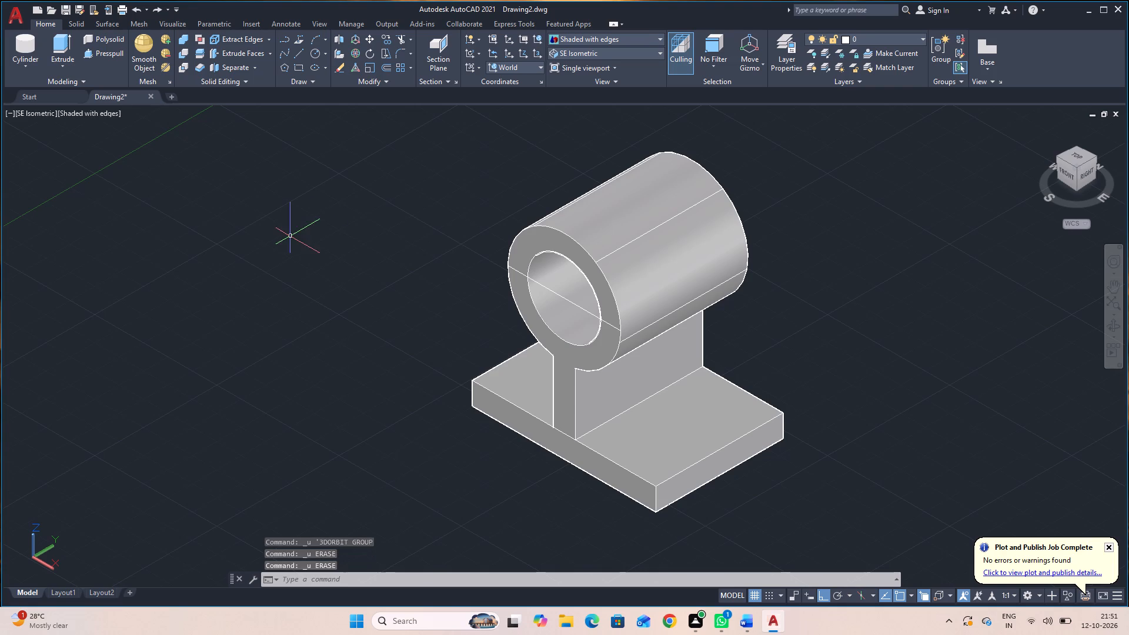
Presspull the upper half of the cylinder's front ring back through its full length to cut away the top half.
left_click(103, 51)
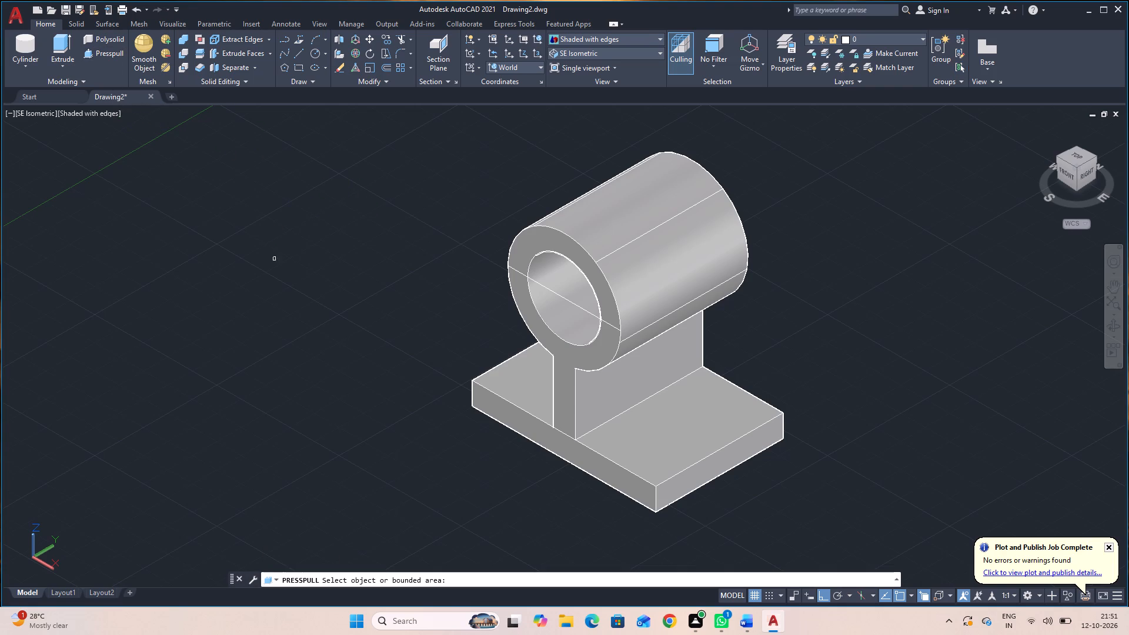
left_click(526, 248)
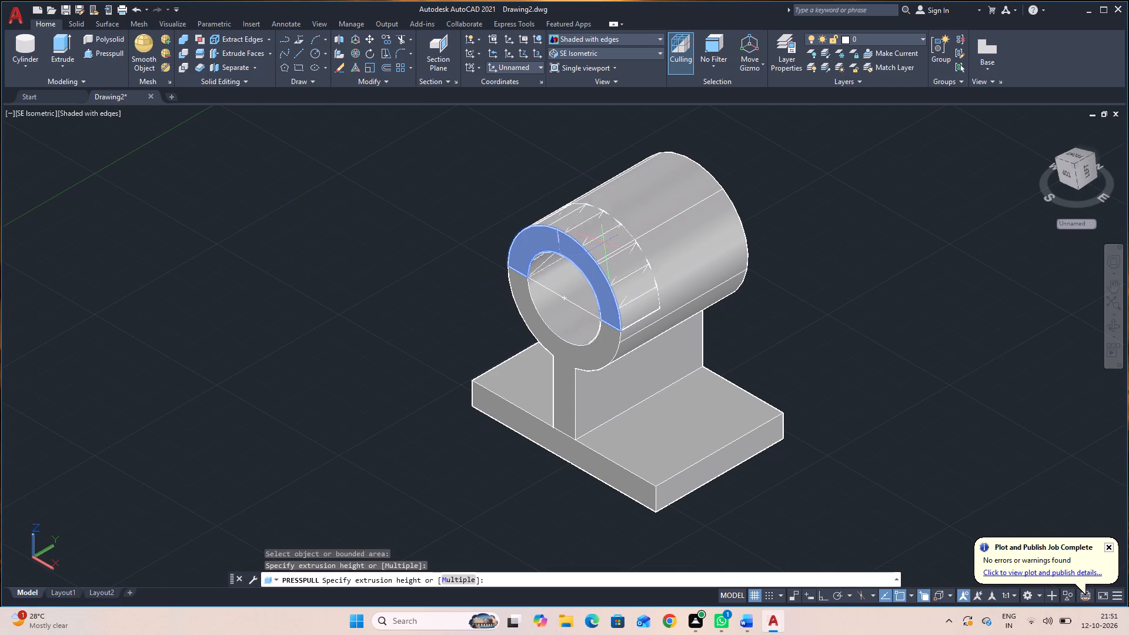
left_click(816, 260)
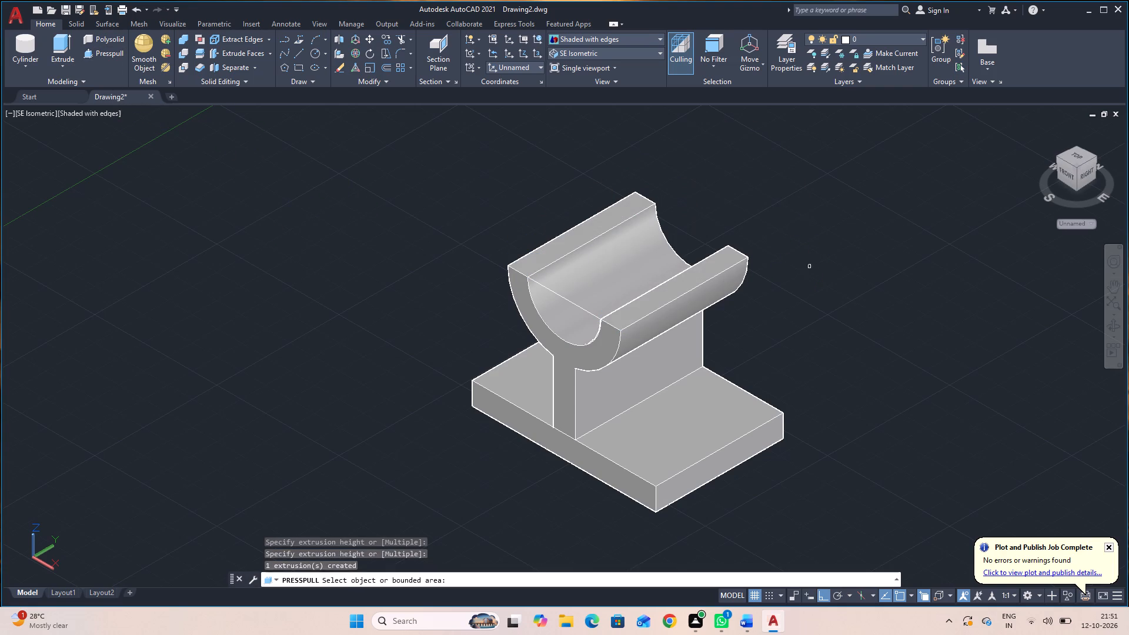
key("Escape")
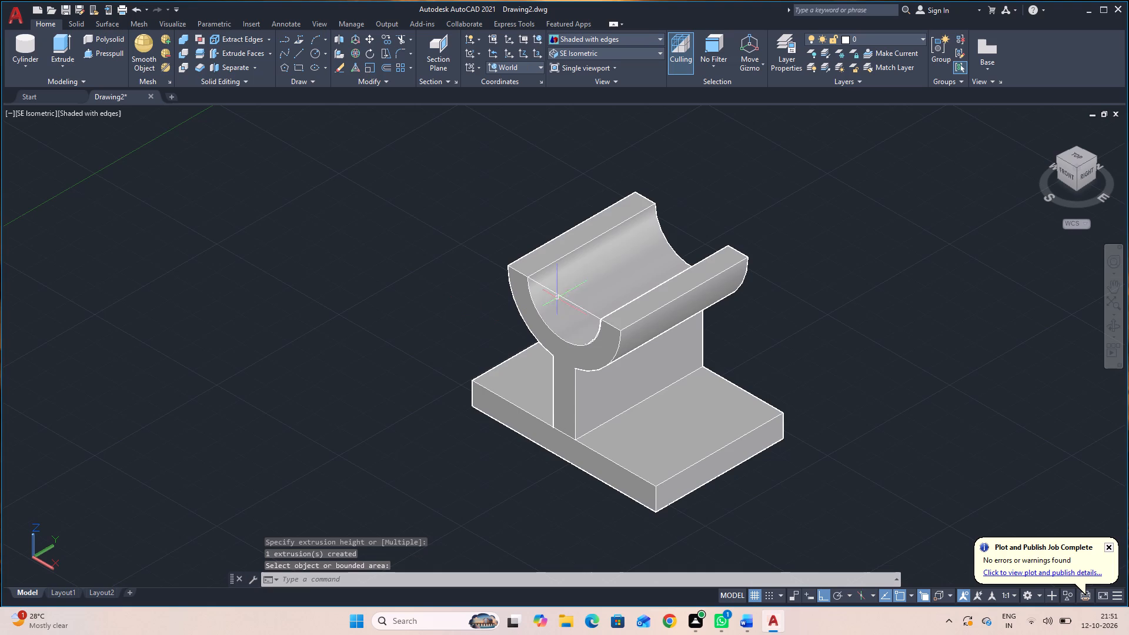
Delete the two horizontal construction lines across the front of the half-cylinder cradle.
left_click(558, 293)
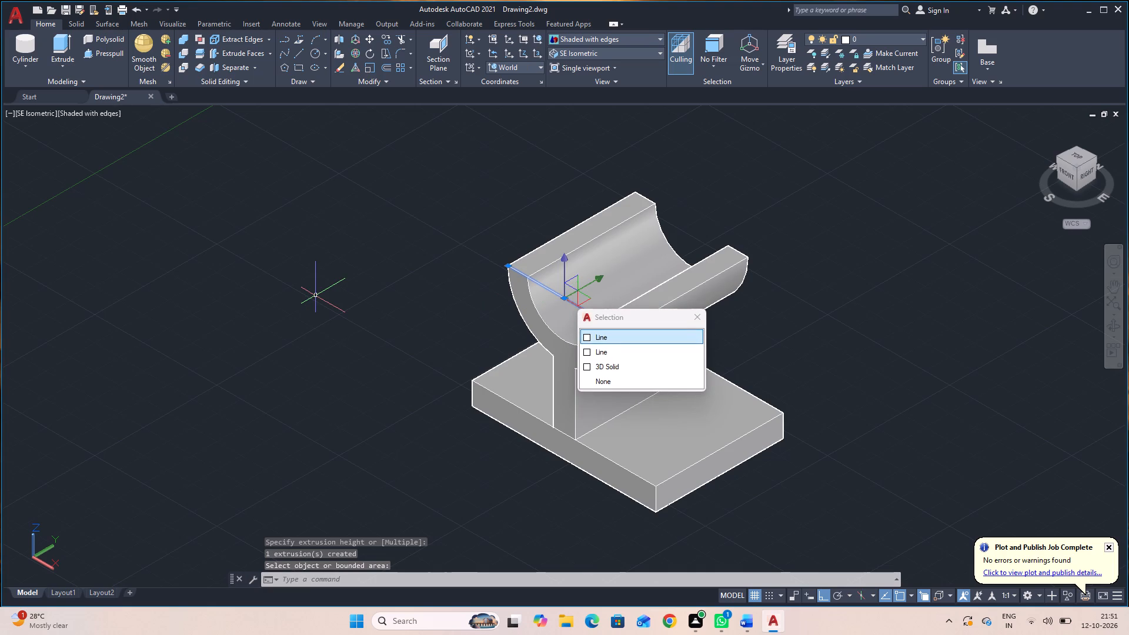
key("Delete")
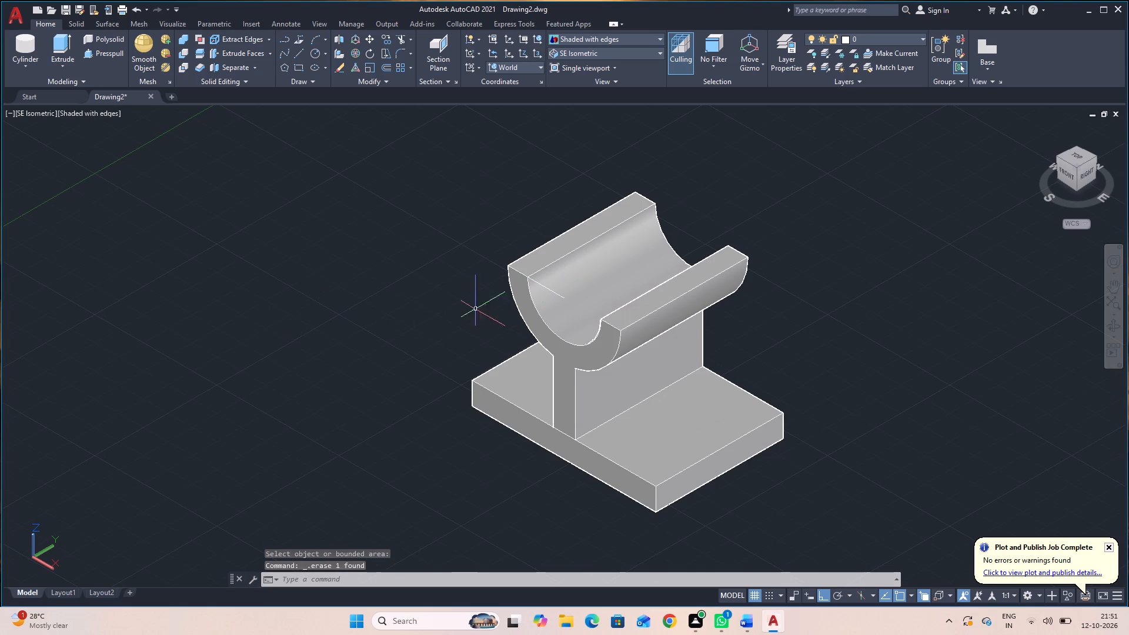
left_click(563, 298)
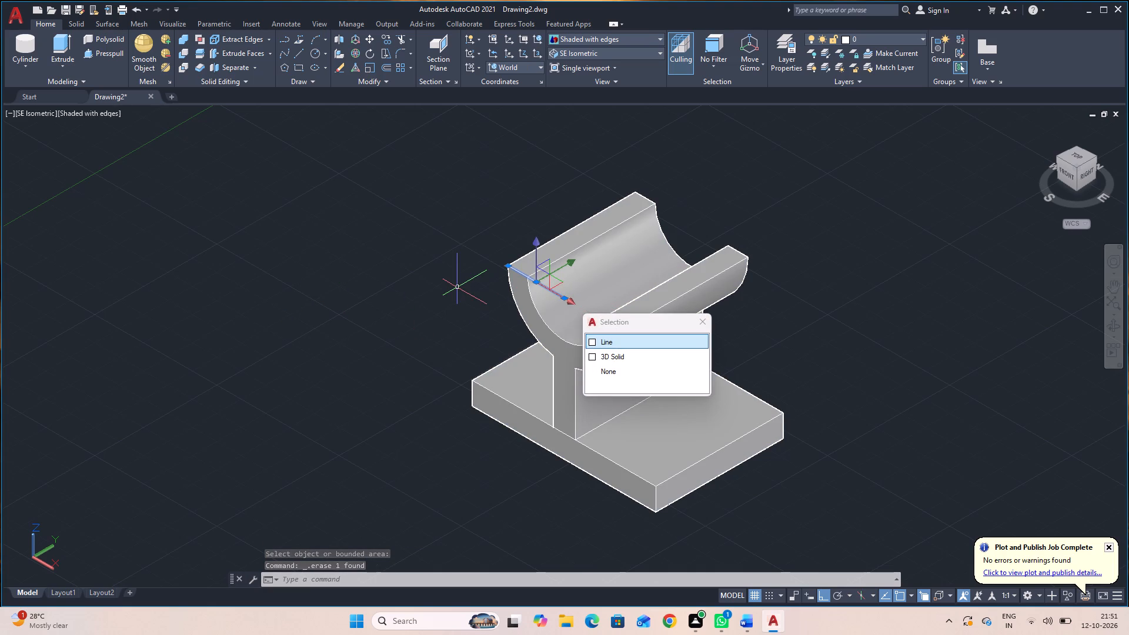
key("Delete")
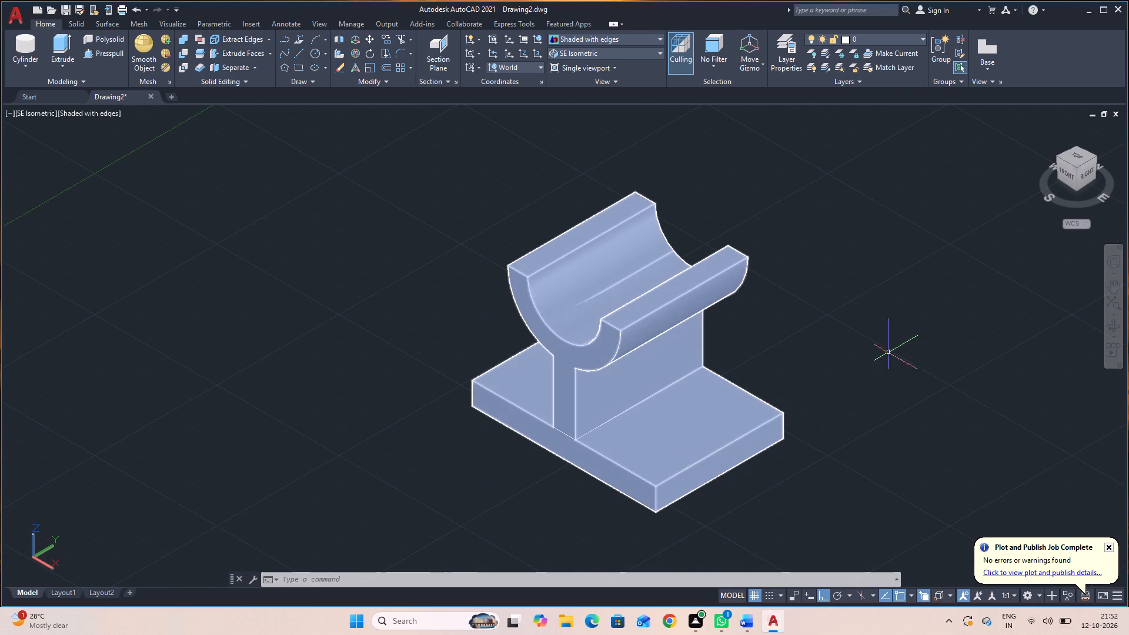
Orbit around the bracket to examine the open cradle, upright wall and base from several angles.
left_click(1109, 328)
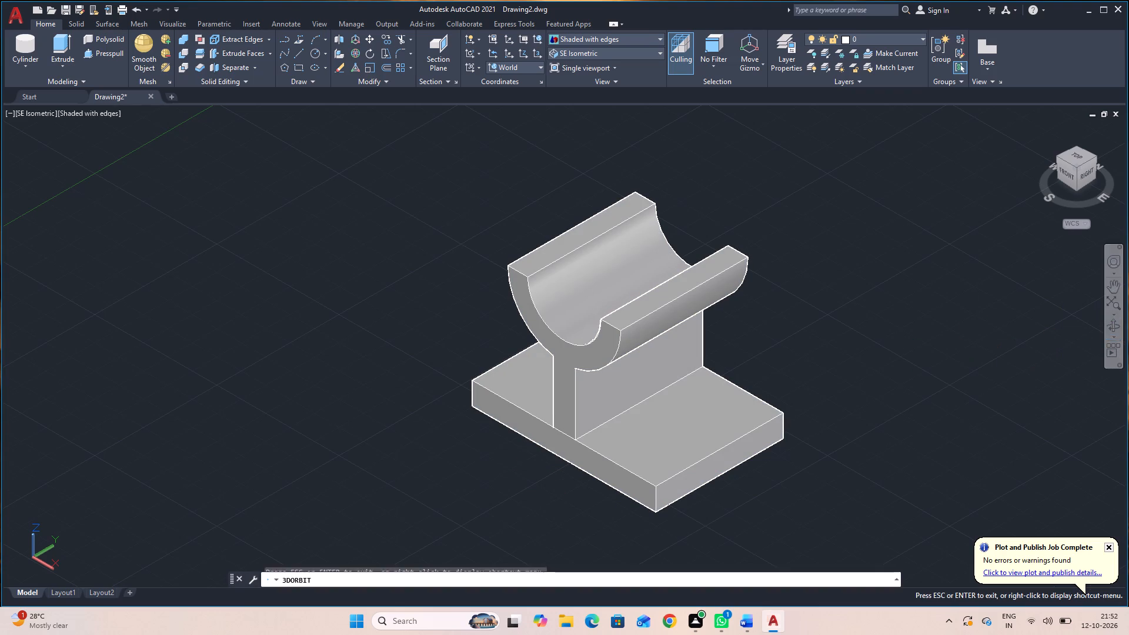
left_click_drag(861, 492, 893, 451)
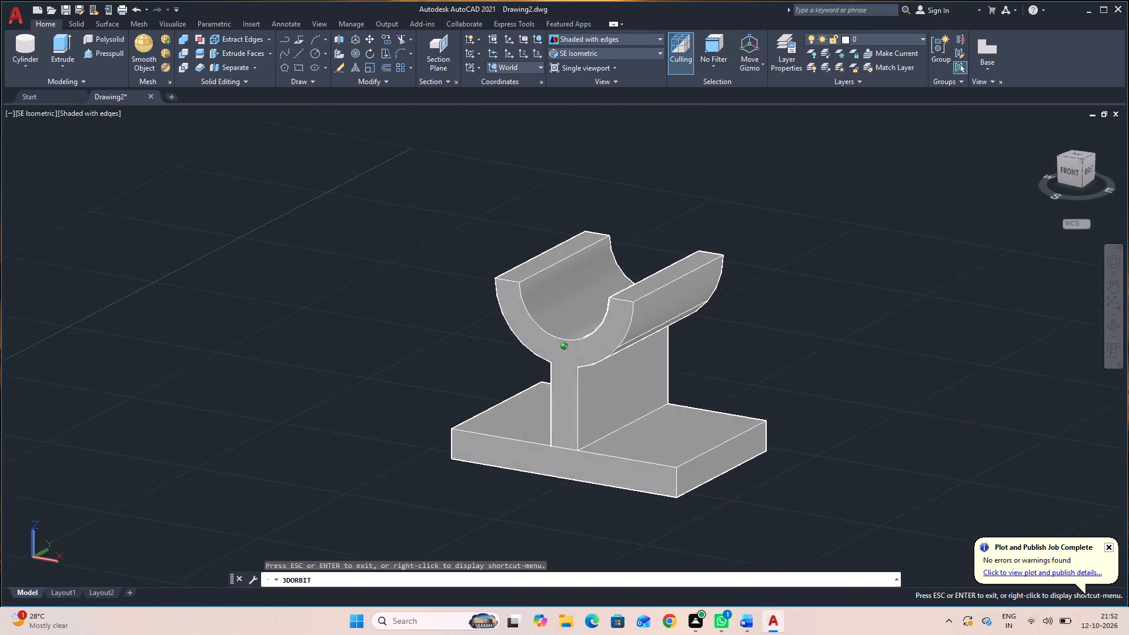
left_click_drag(893, 451, 851, 435)
left_click_drag(850, 435, 881, 456)
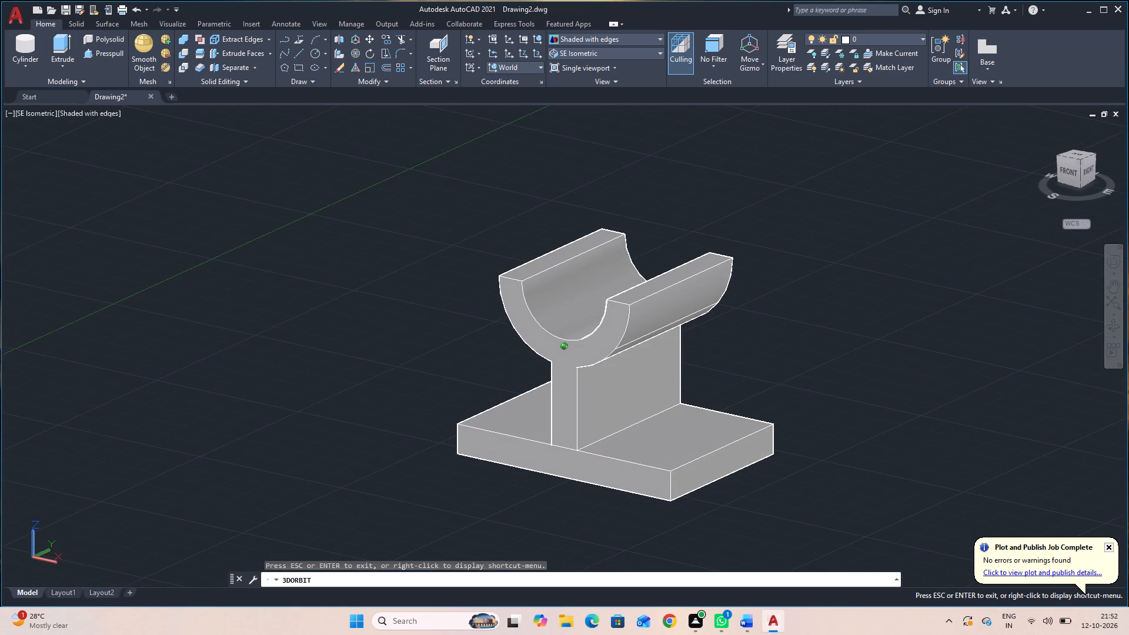
left_click_drag(881, 456, 950, 450)
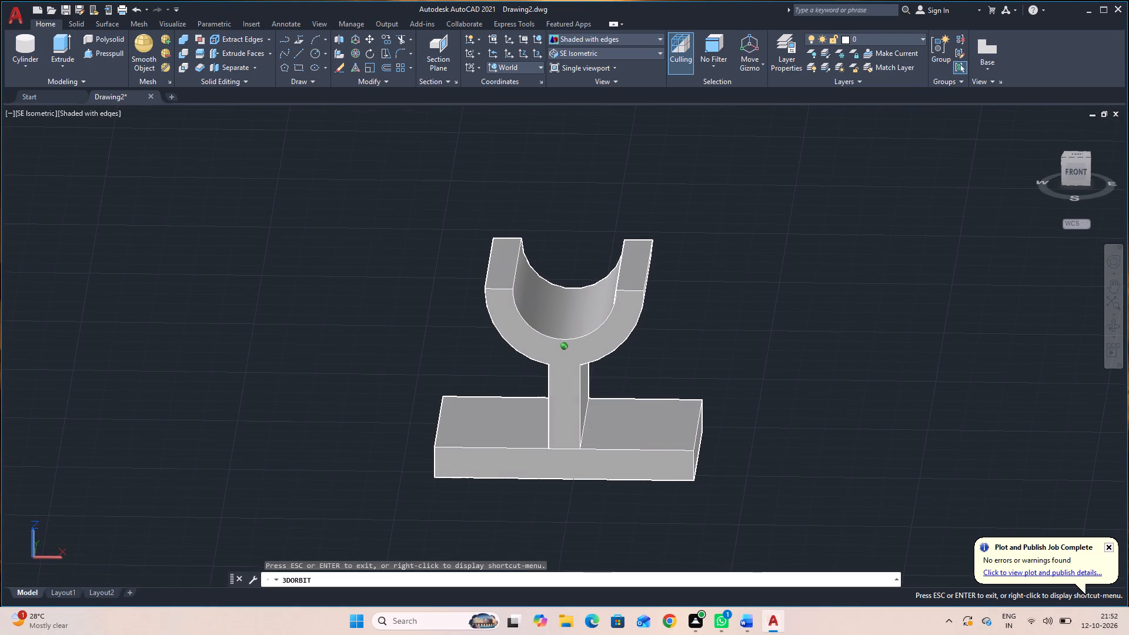
left_click_drag(950, 450, 865, 437)
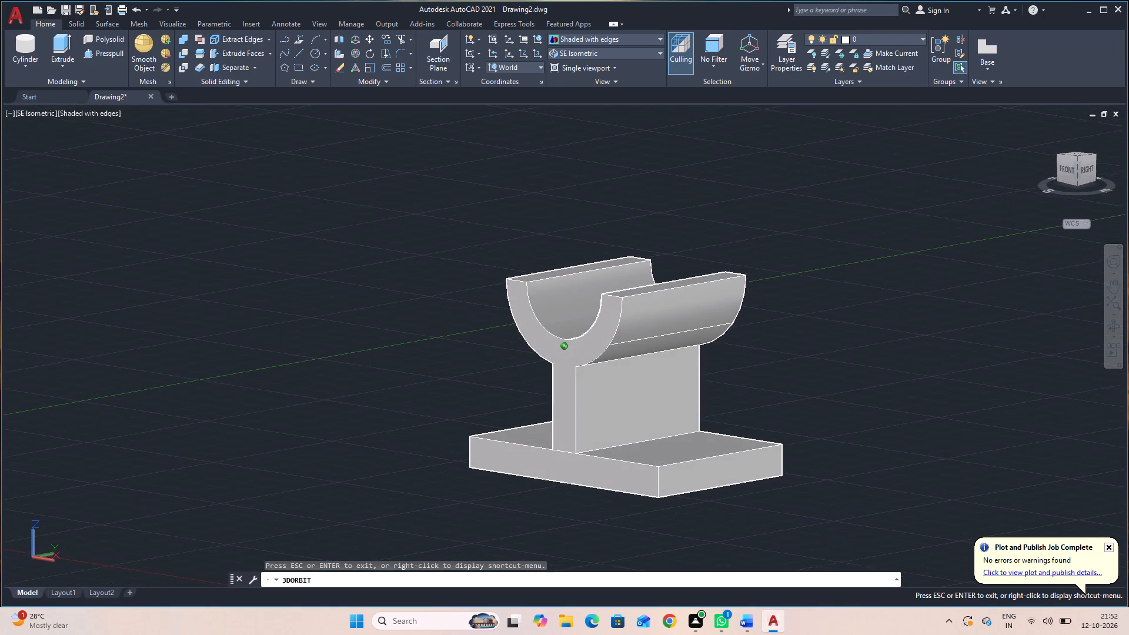
left_click_drag(865, 437, 866, 437)
key("Escape")
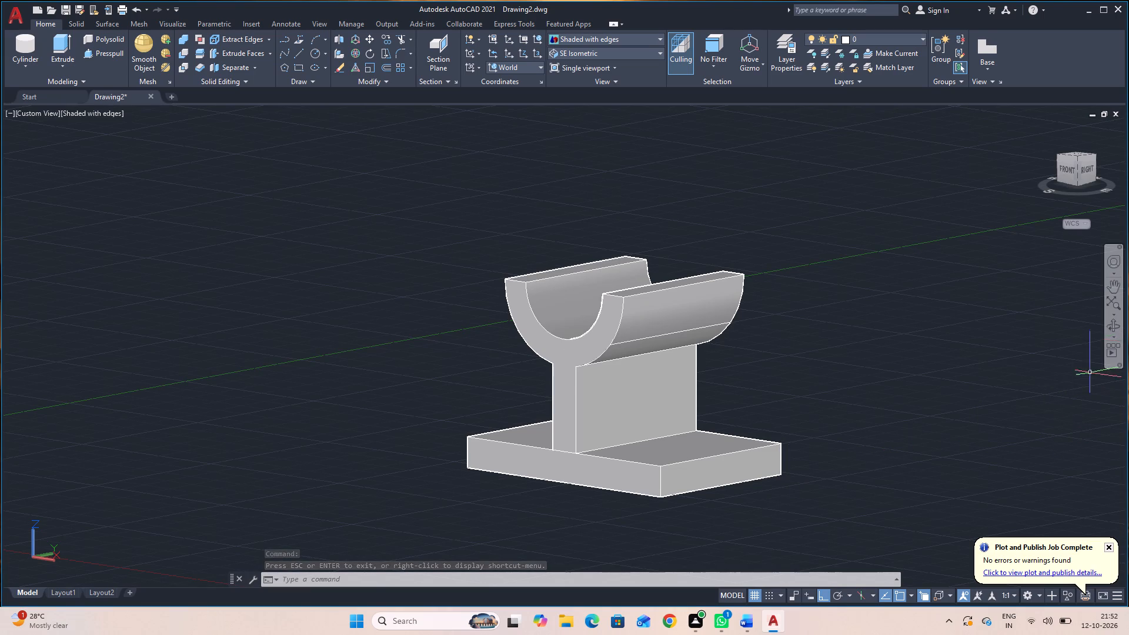
left_click(1107, 328)
left_click_drag(984, 374, 982, 395)
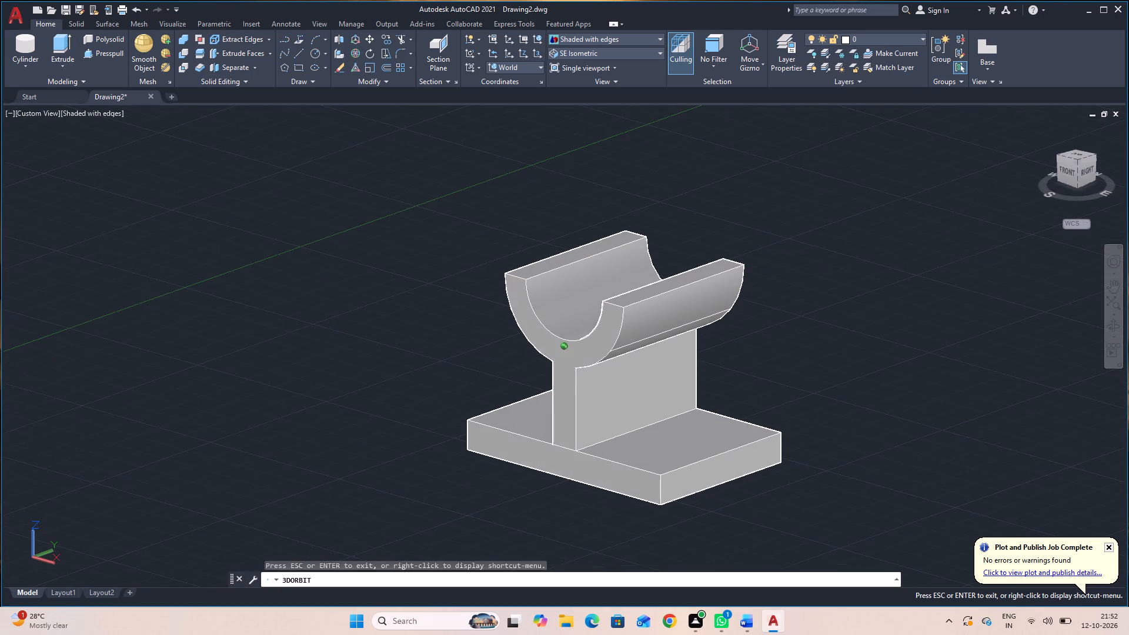
left_click_drag(982, 395, 982, 396)
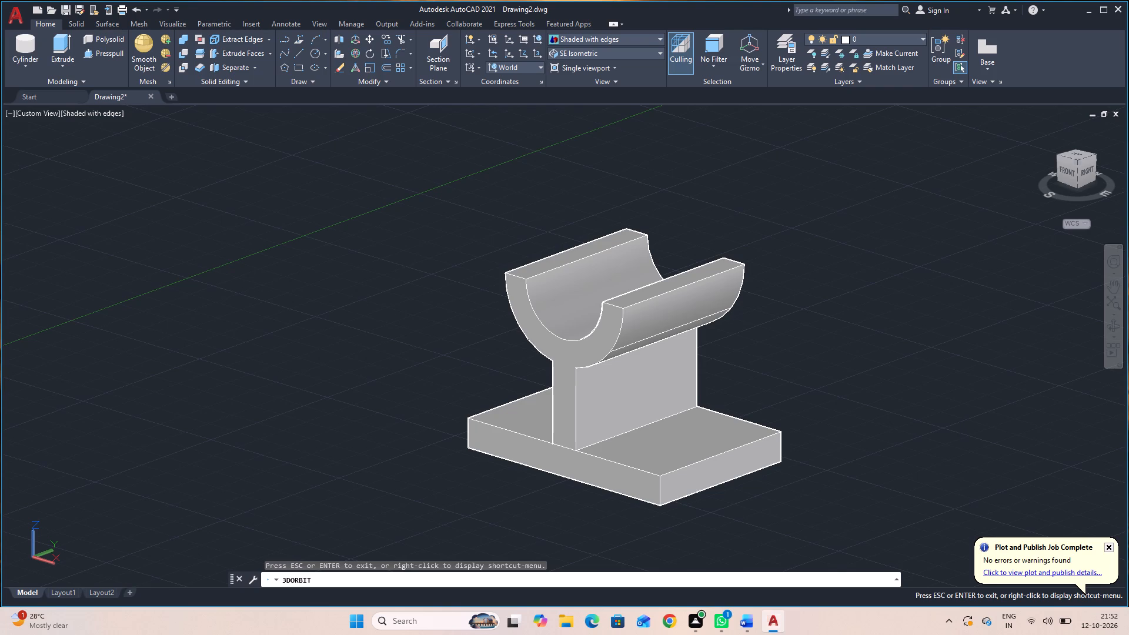
key("Escape")
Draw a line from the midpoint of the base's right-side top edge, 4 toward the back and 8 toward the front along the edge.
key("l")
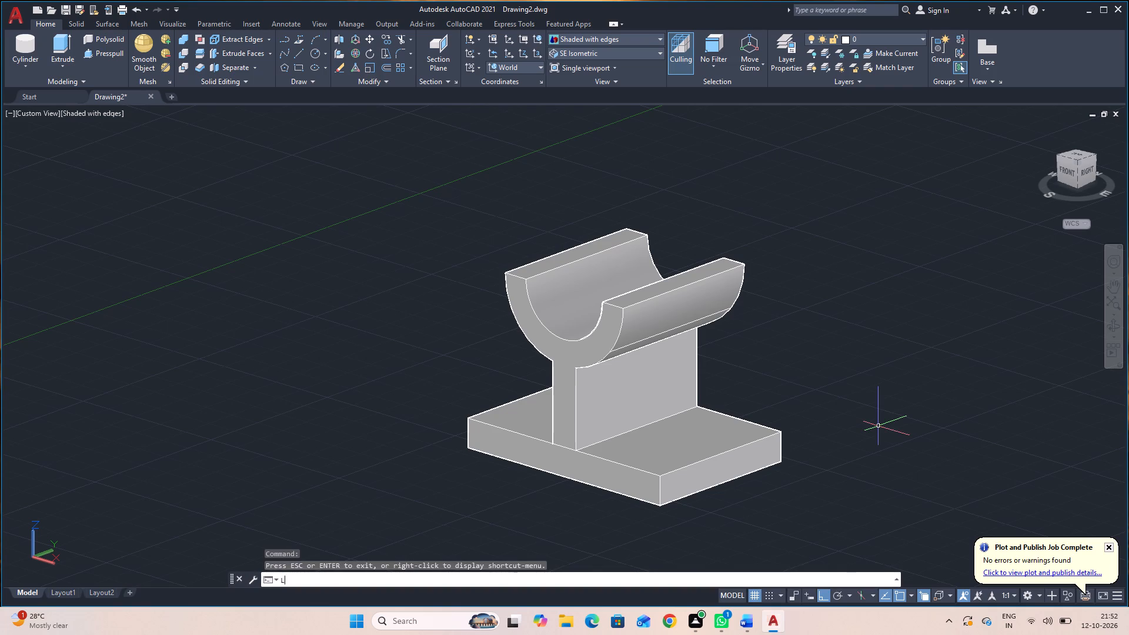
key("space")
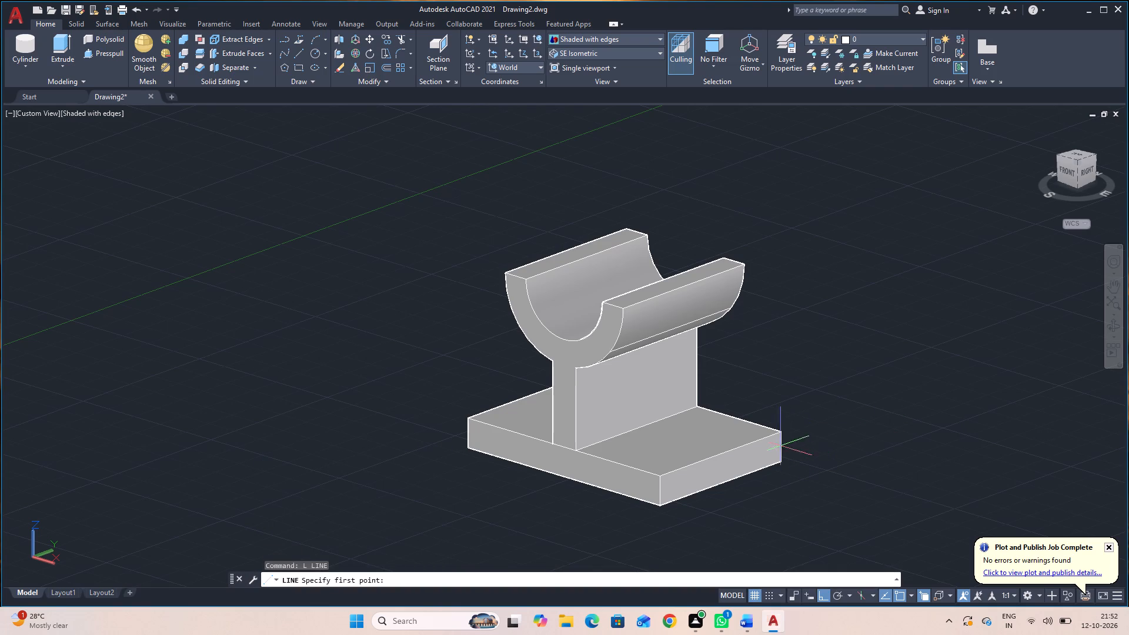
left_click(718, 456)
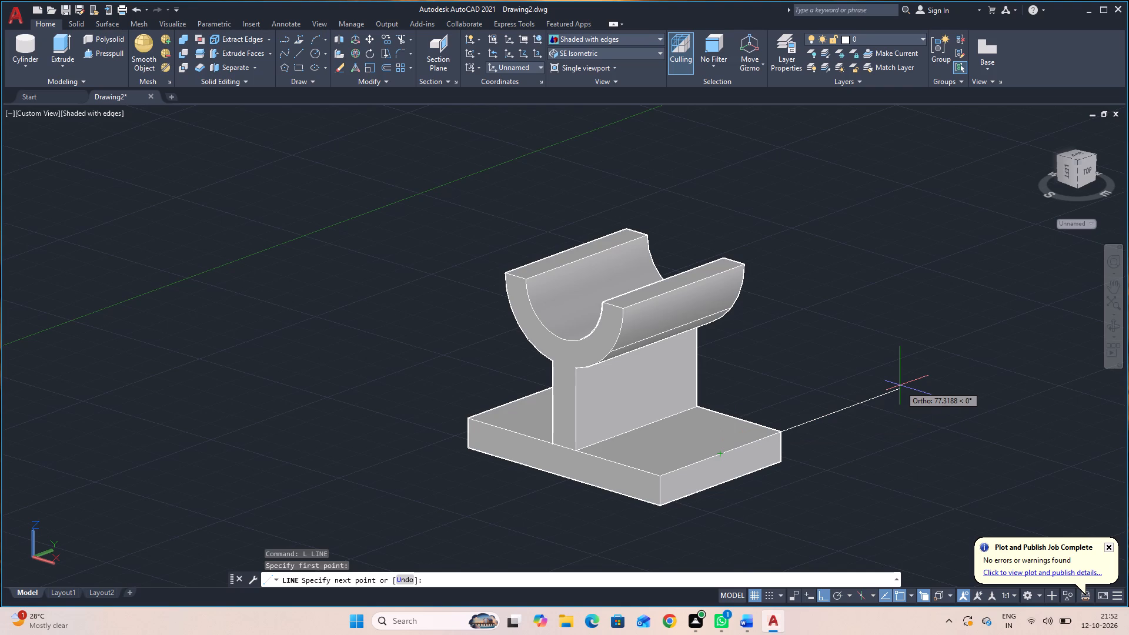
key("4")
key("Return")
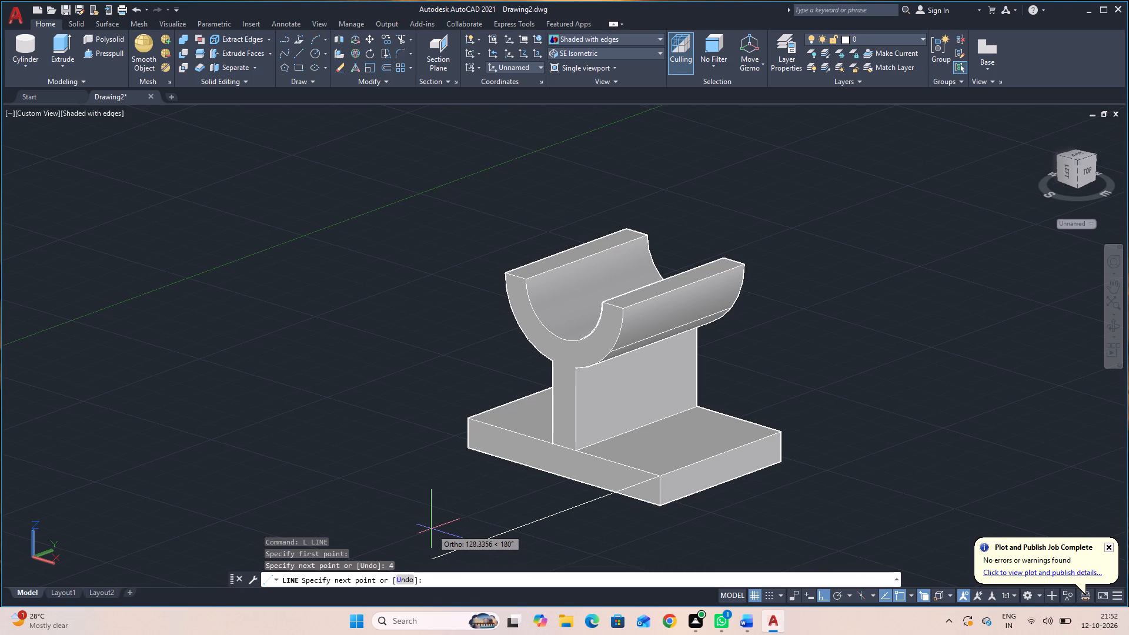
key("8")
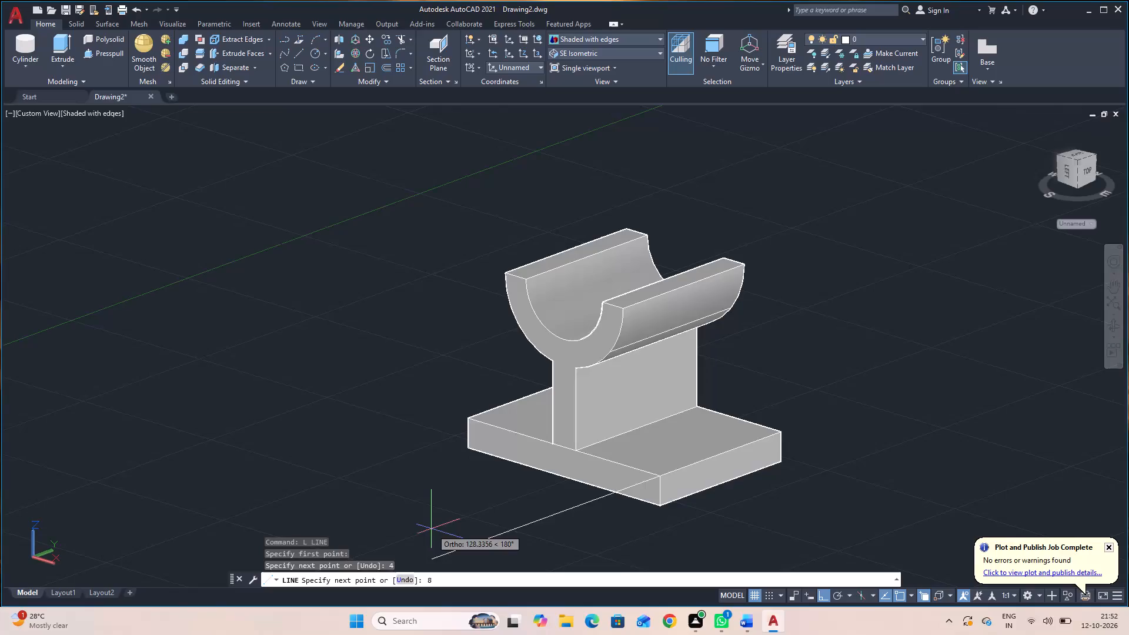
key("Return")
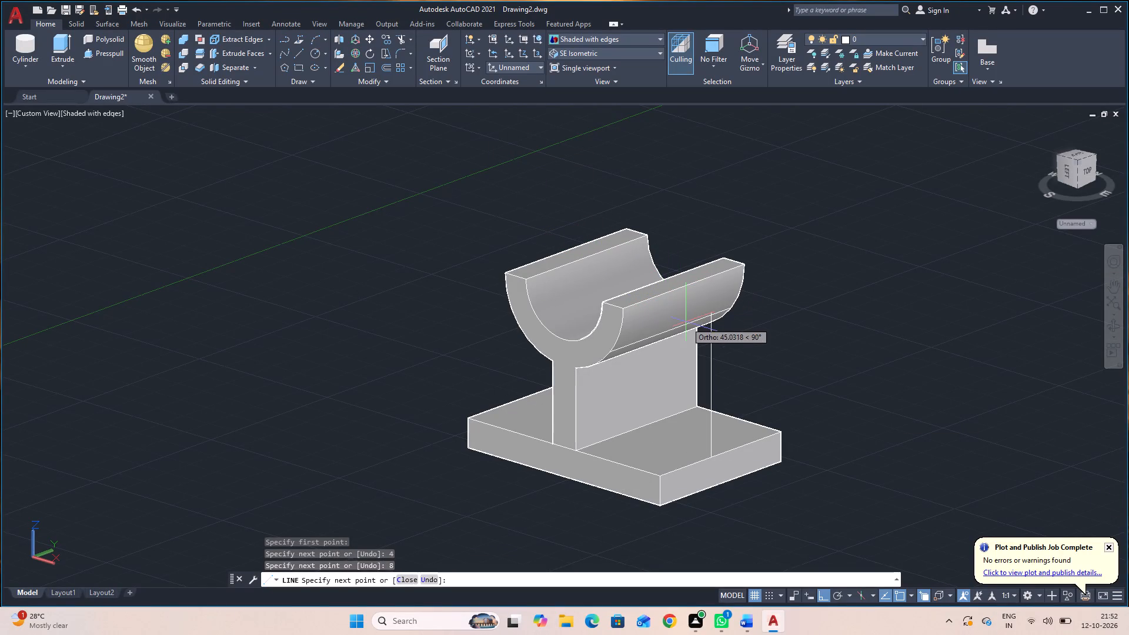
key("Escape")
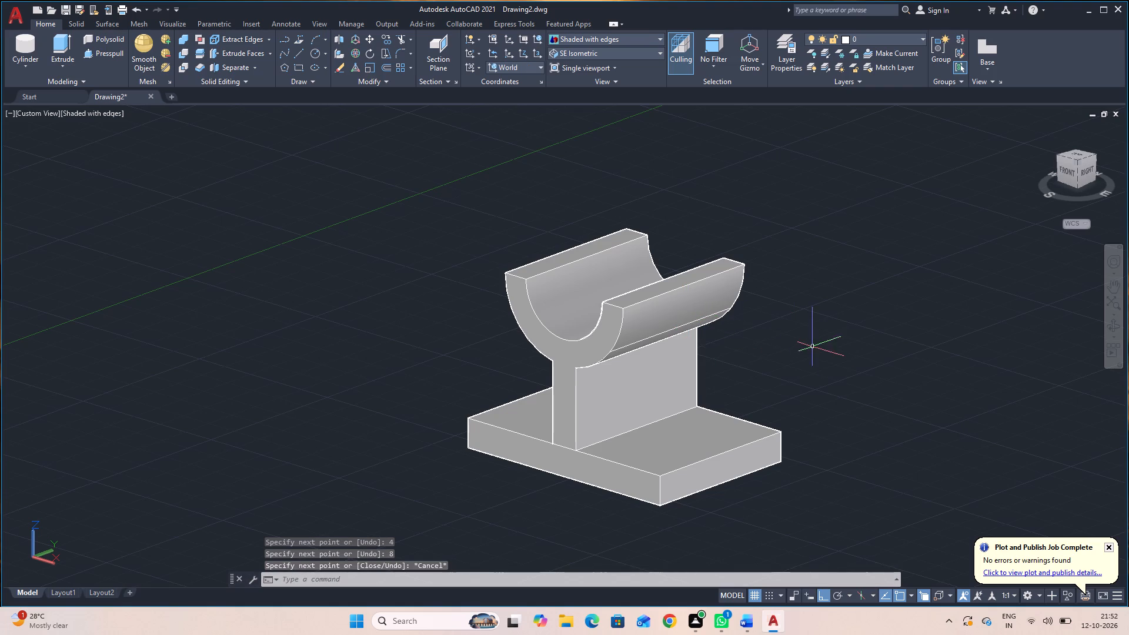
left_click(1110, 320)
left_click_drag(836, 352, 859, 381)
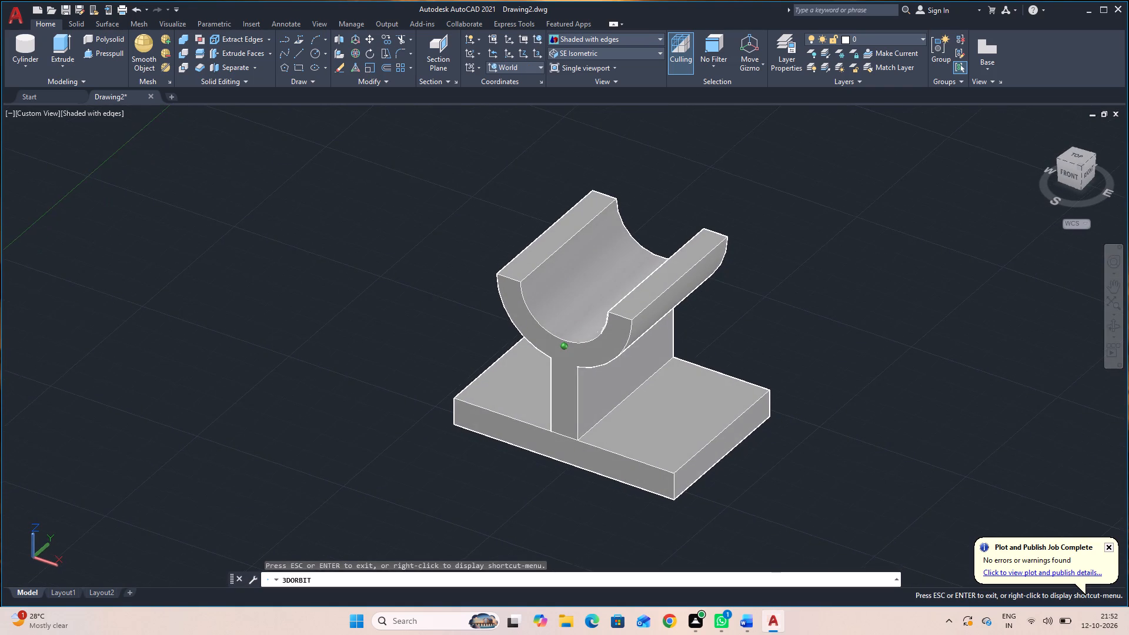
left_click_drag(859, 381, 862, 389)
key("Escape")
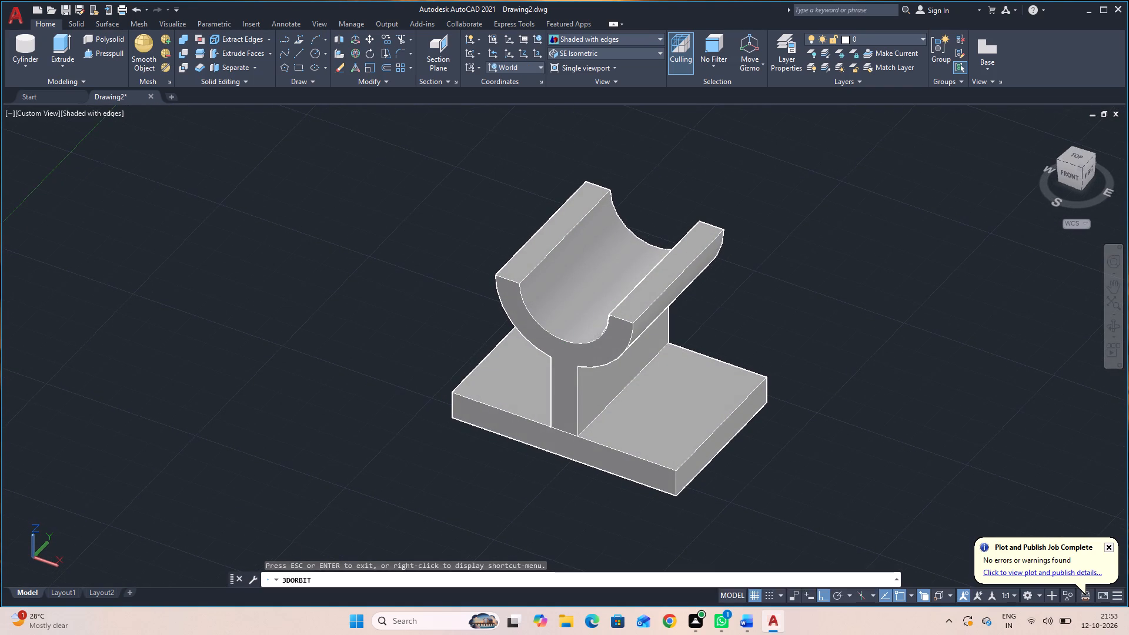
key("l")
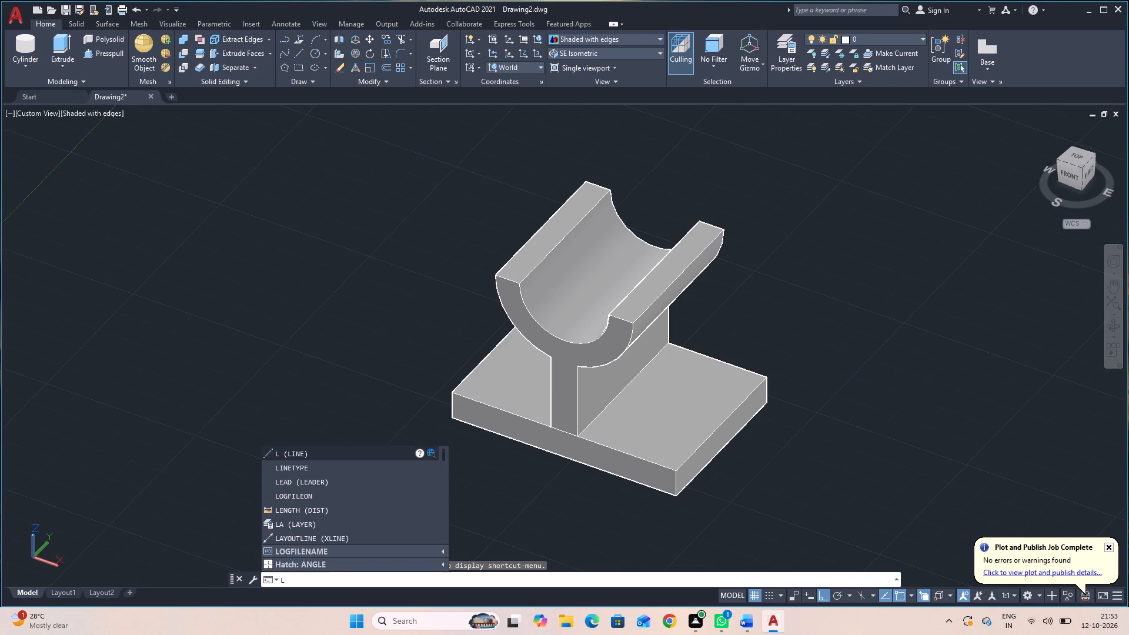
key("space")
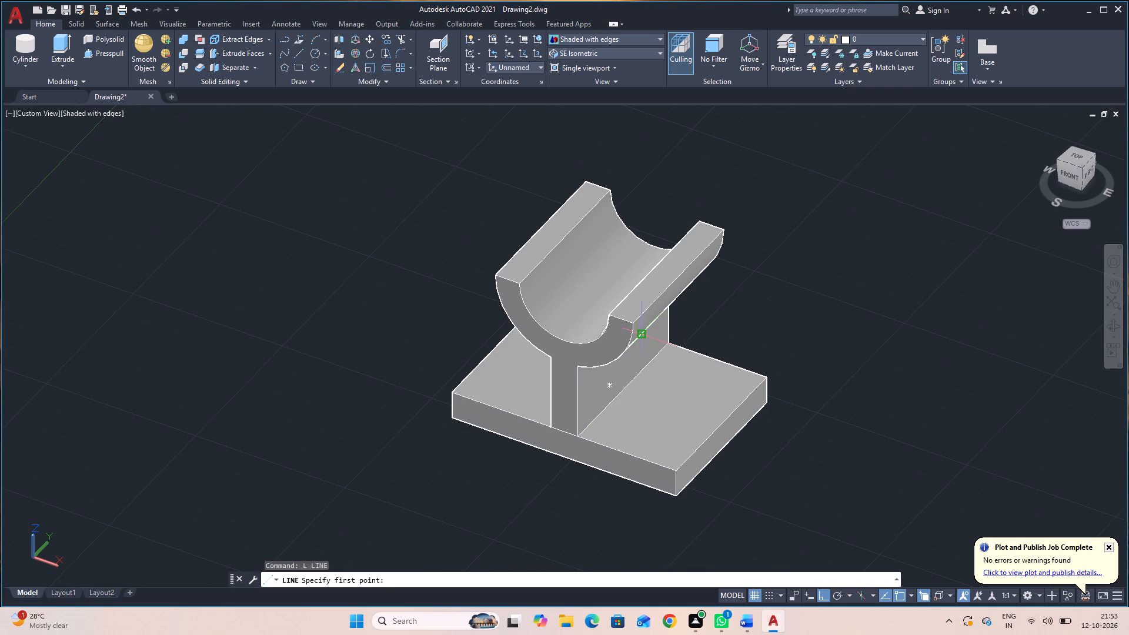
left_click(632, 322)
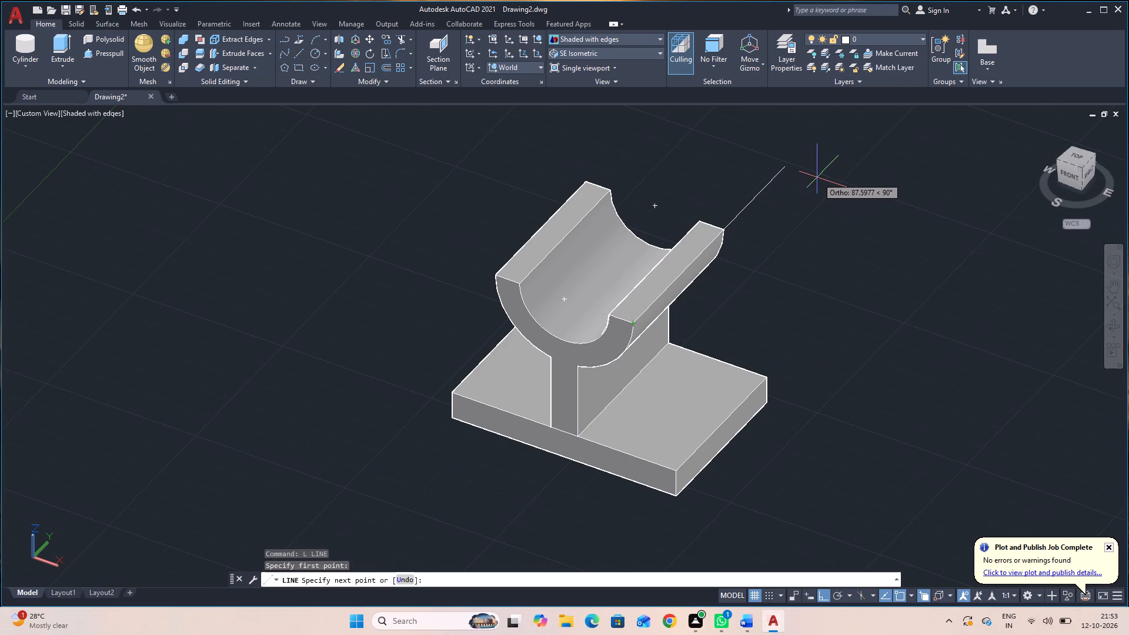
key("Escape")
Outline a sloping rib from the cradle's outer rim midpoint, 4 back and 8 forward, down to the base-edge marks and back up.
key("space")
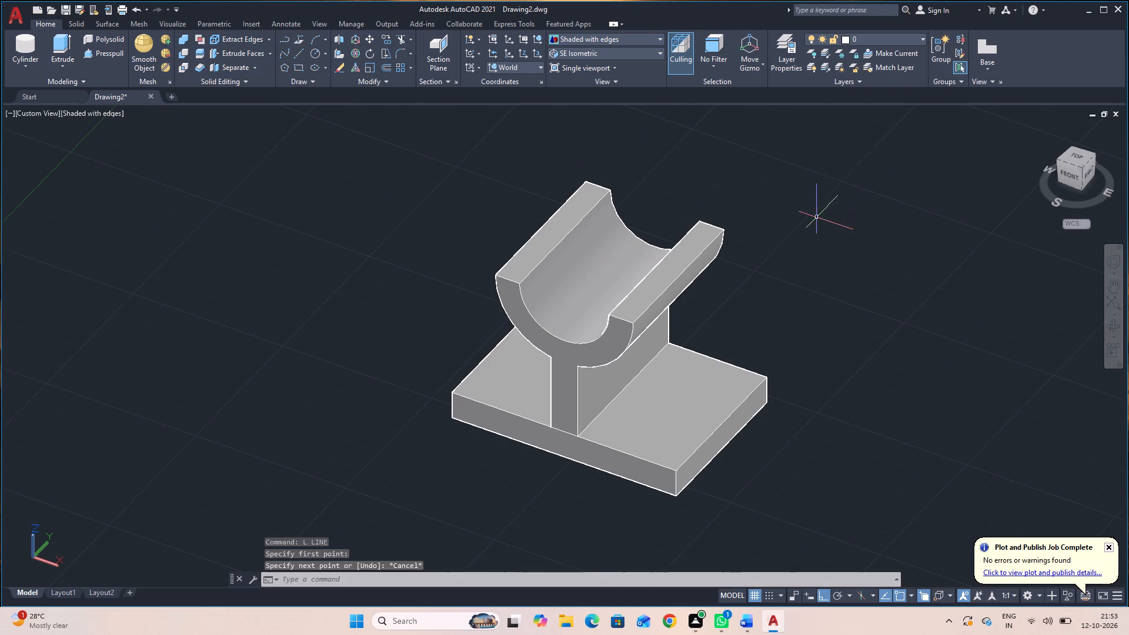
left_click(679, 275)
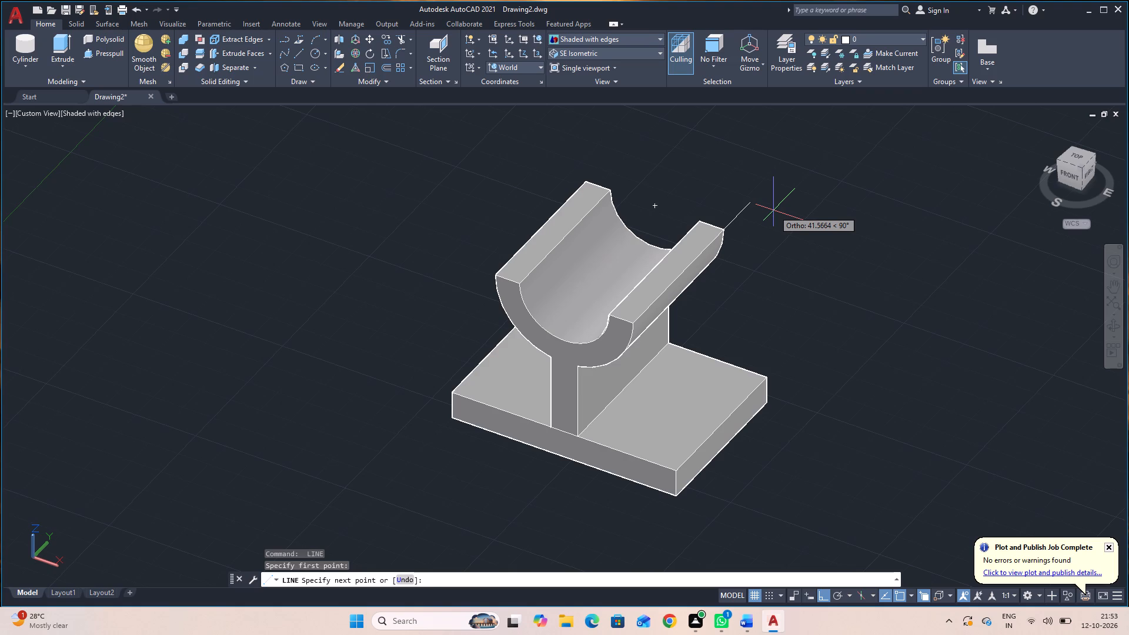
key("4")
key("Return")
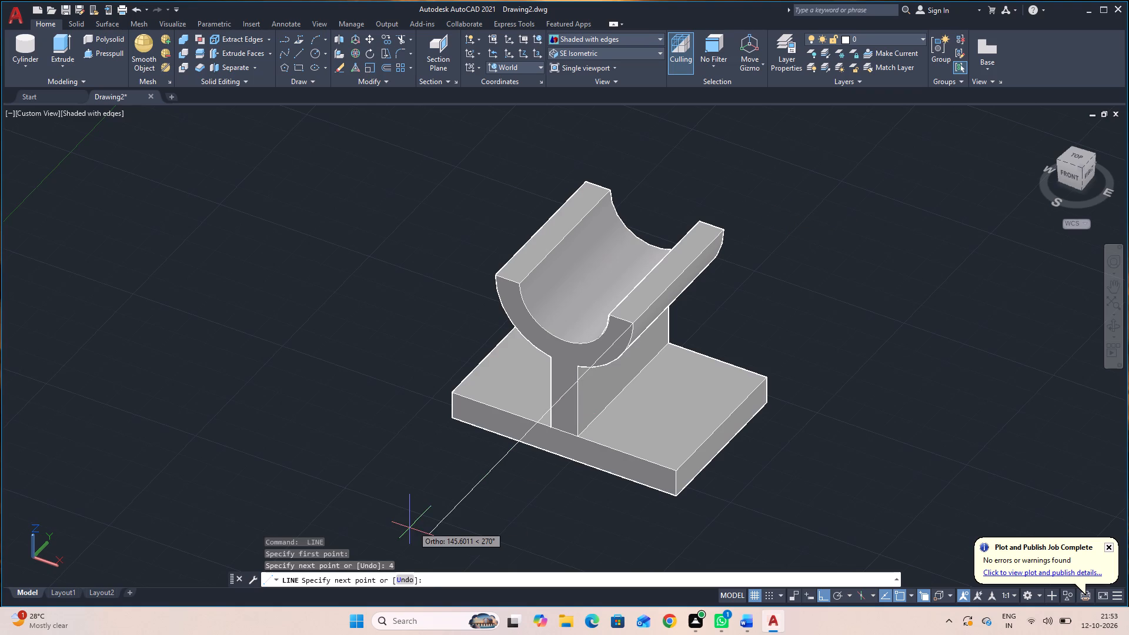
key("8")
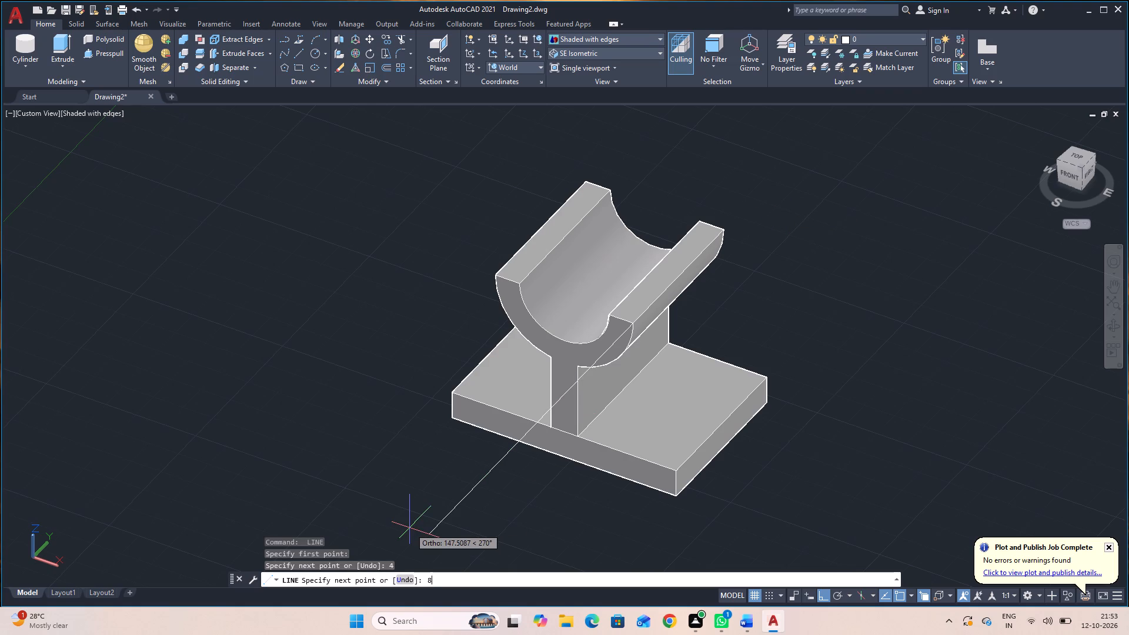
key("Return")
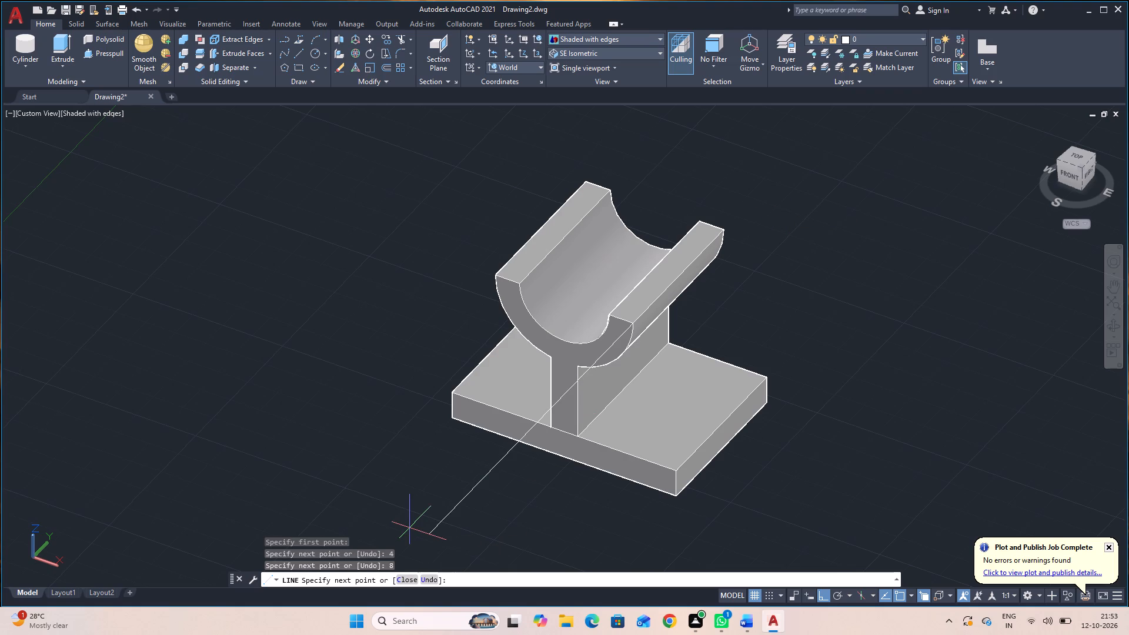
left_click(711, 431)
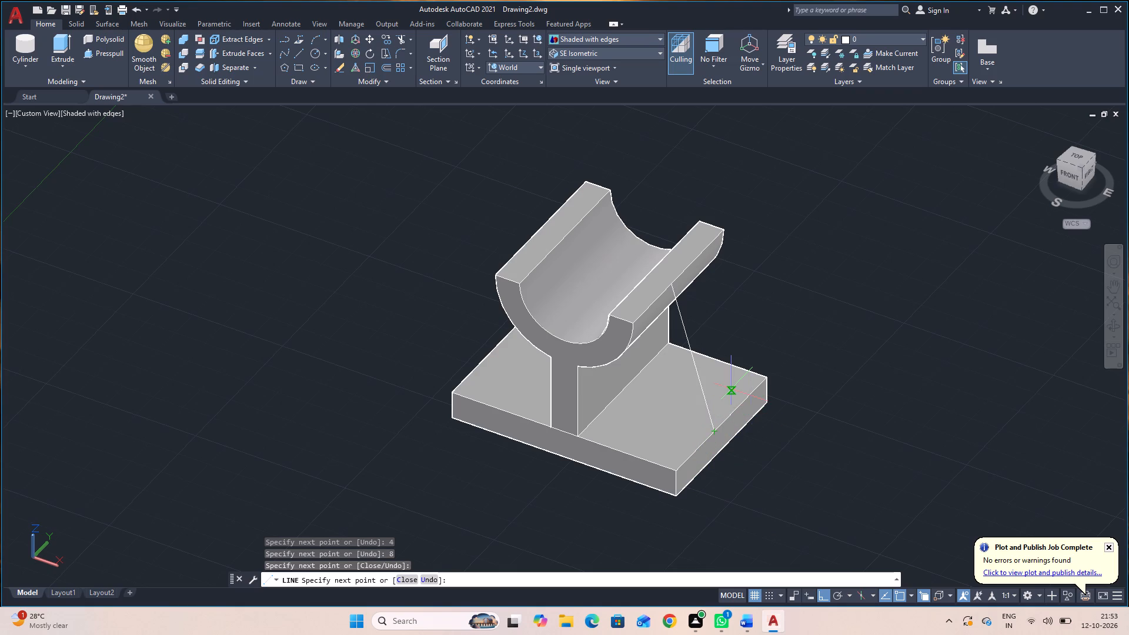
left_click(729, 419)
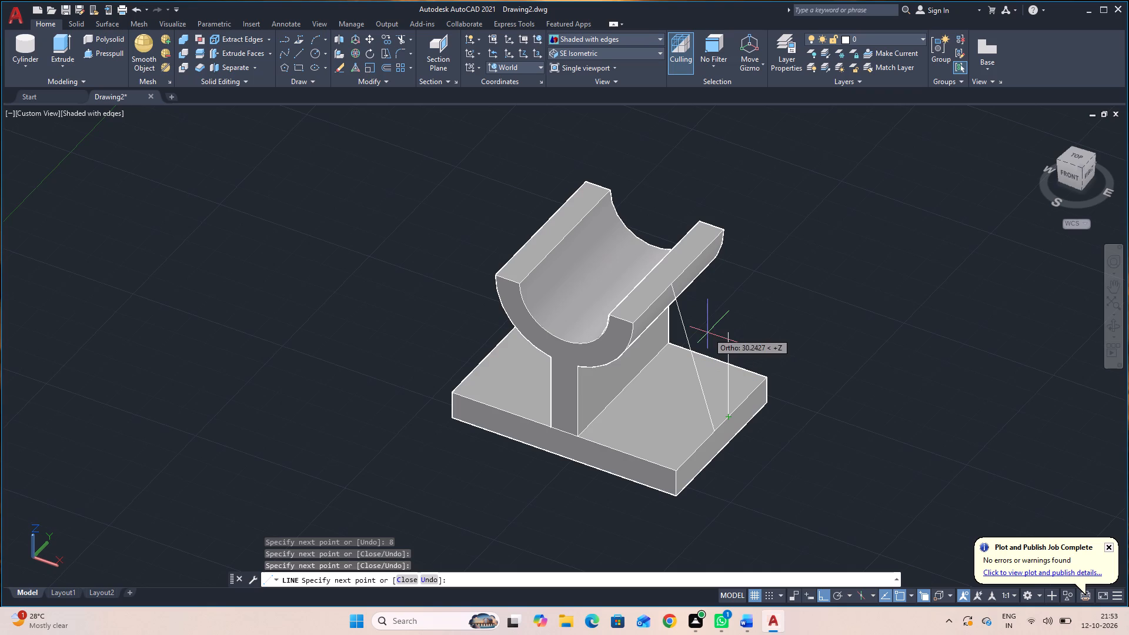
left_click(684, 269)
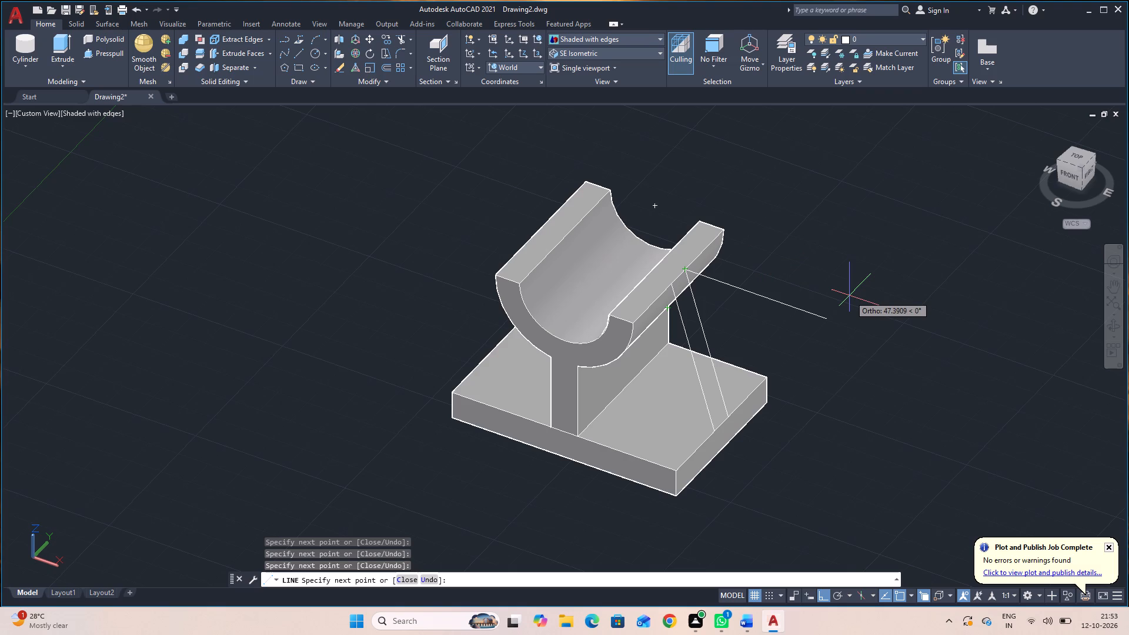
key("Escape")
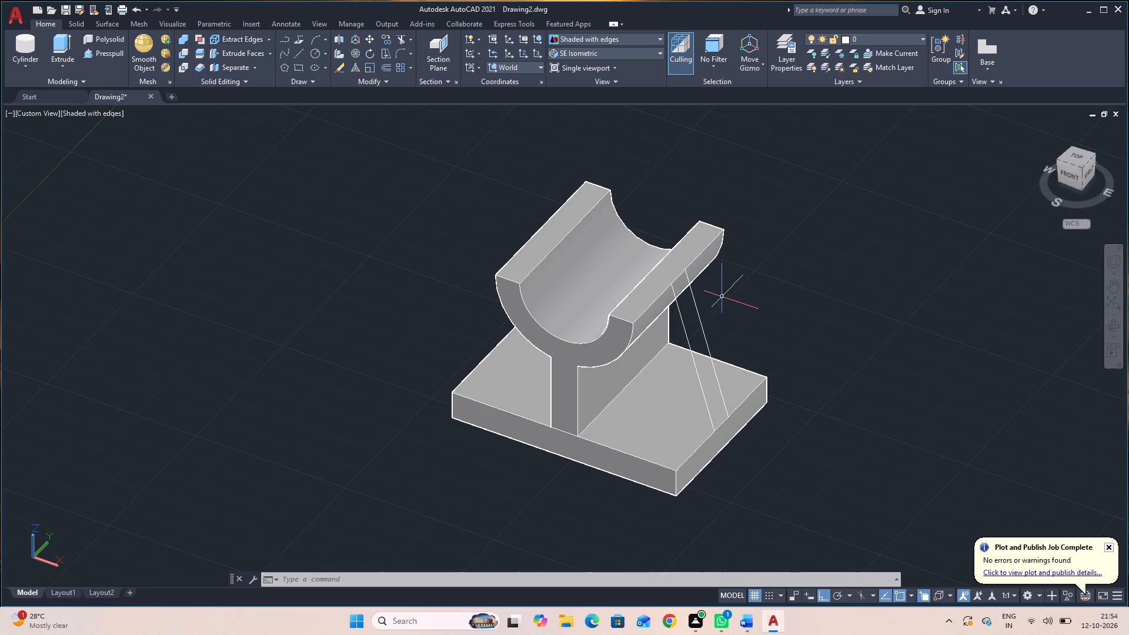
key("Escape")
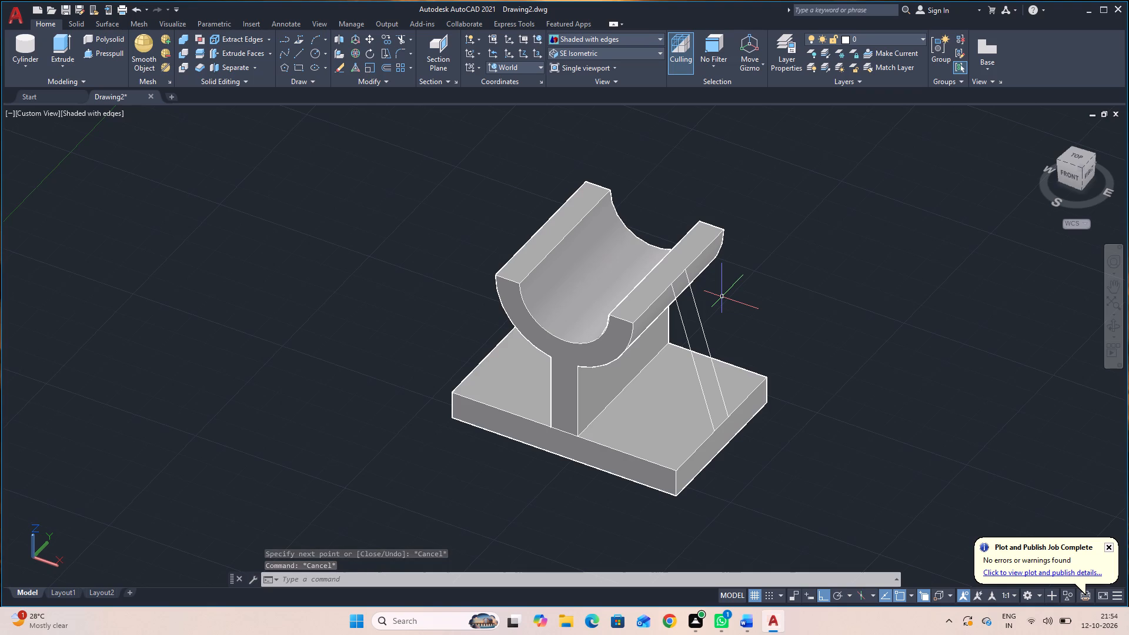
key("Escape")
Undo the rib lines, orbits, construction-line deletions and the cut that opened the cradle, back to the full cylinder.
key("ctrl+z")
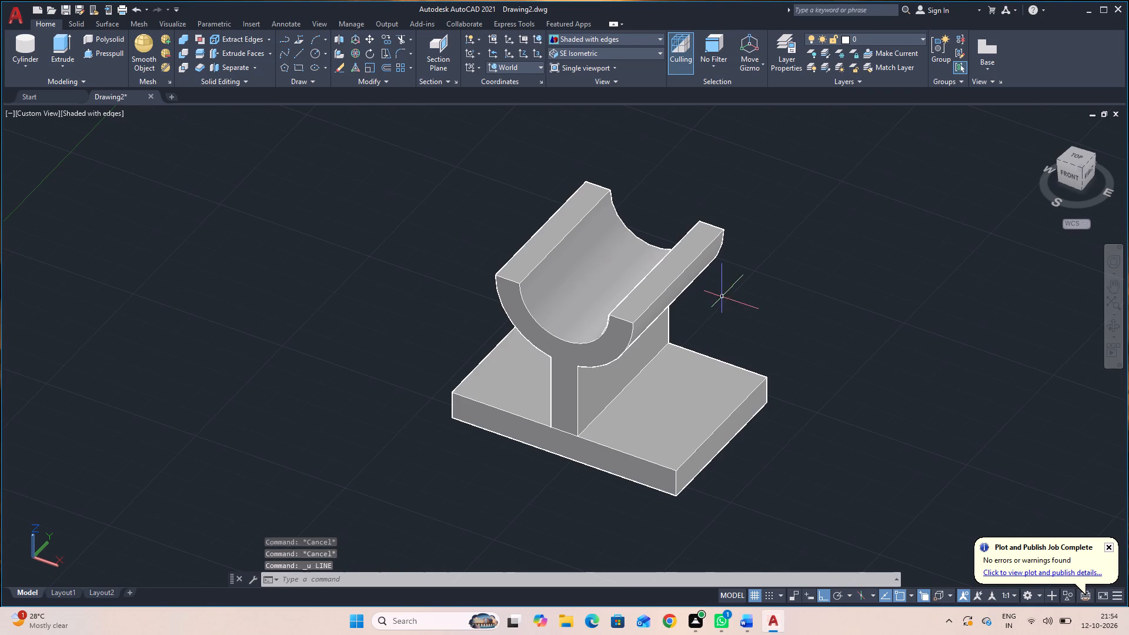
key("ctrl+z")
key("ctrl+z")
key("ctrl+z")
key("ctrl+z")
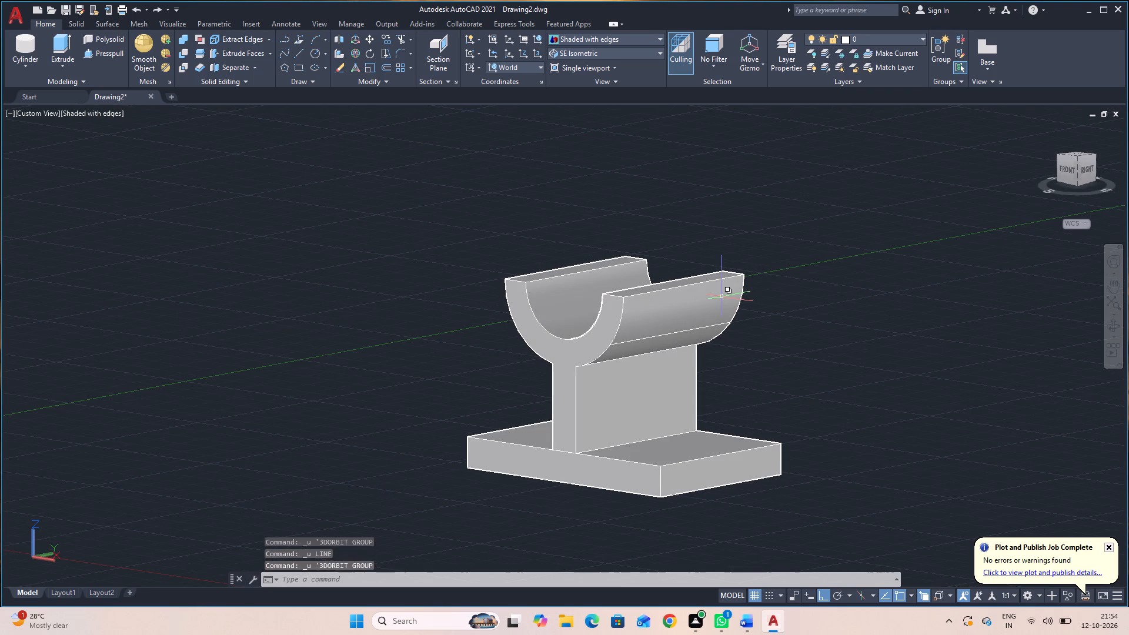
key("ctrl+z")
key("ctrl+z")
key("ctrl+z")
key("ctrl+z")
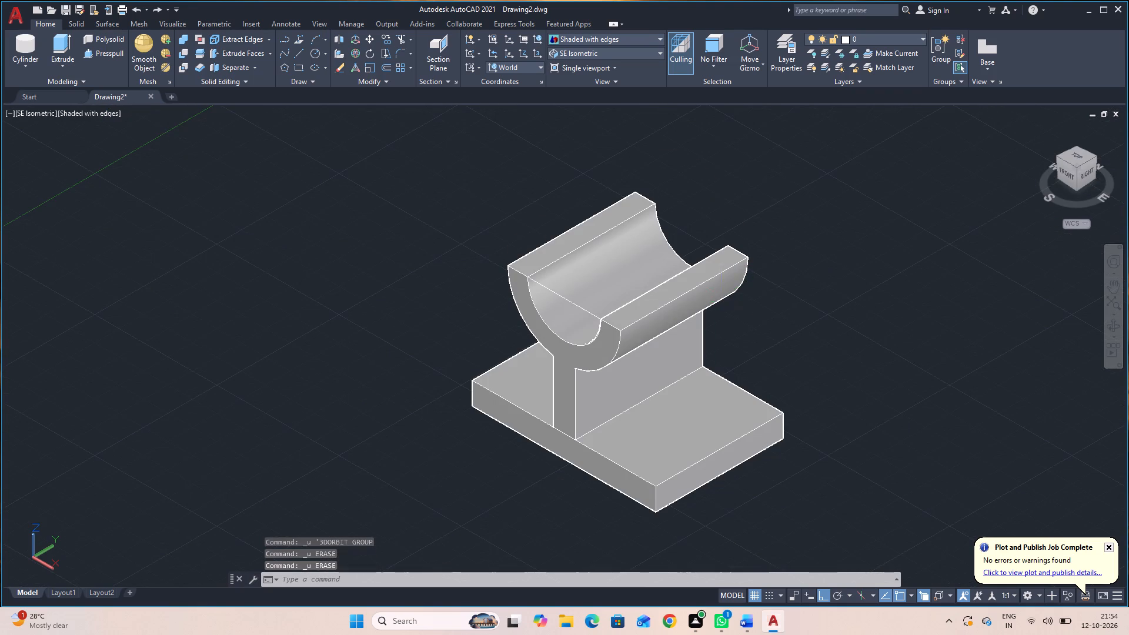
key("ctrl+z")
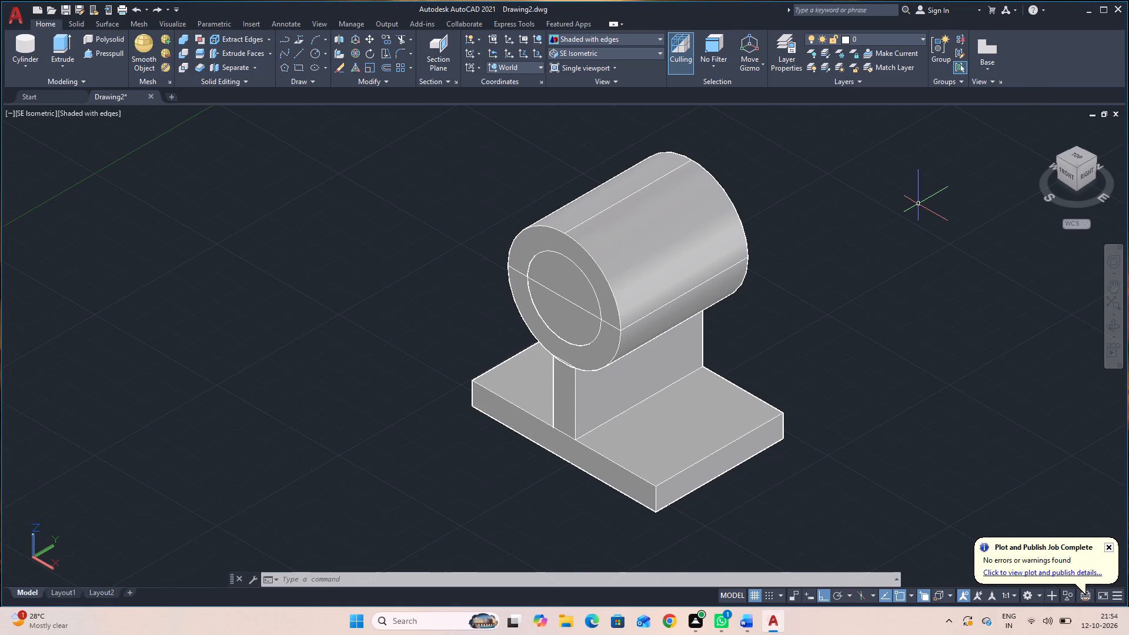
Copy the full outer cylinder from its front face centre straight back along its axis by about 85.
left_click(606, 342)
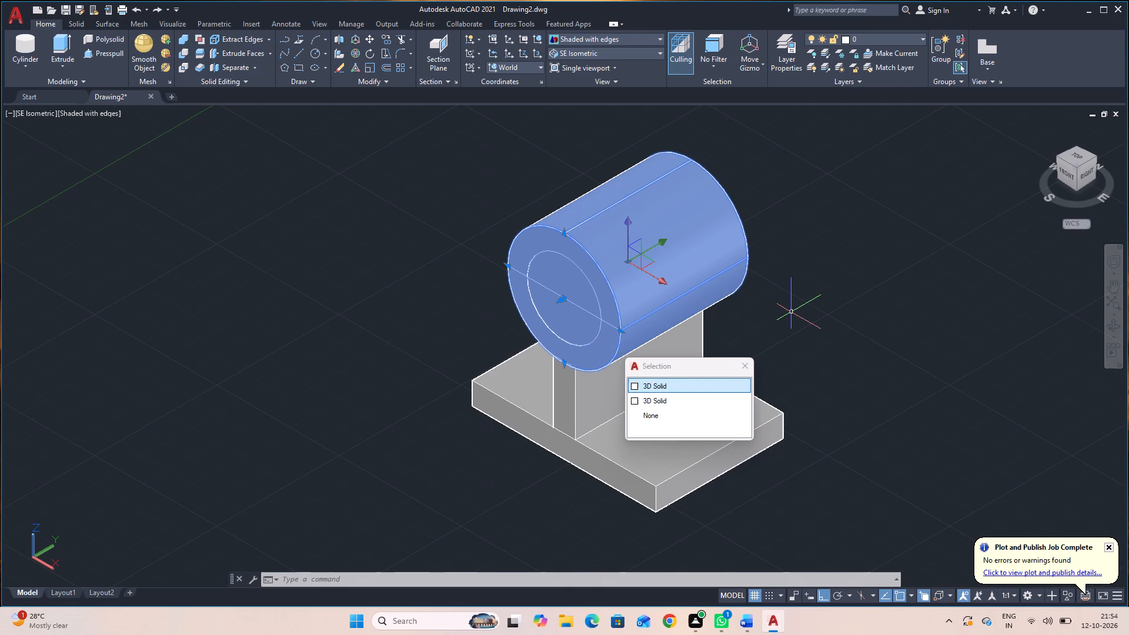
key("c")
key("o")
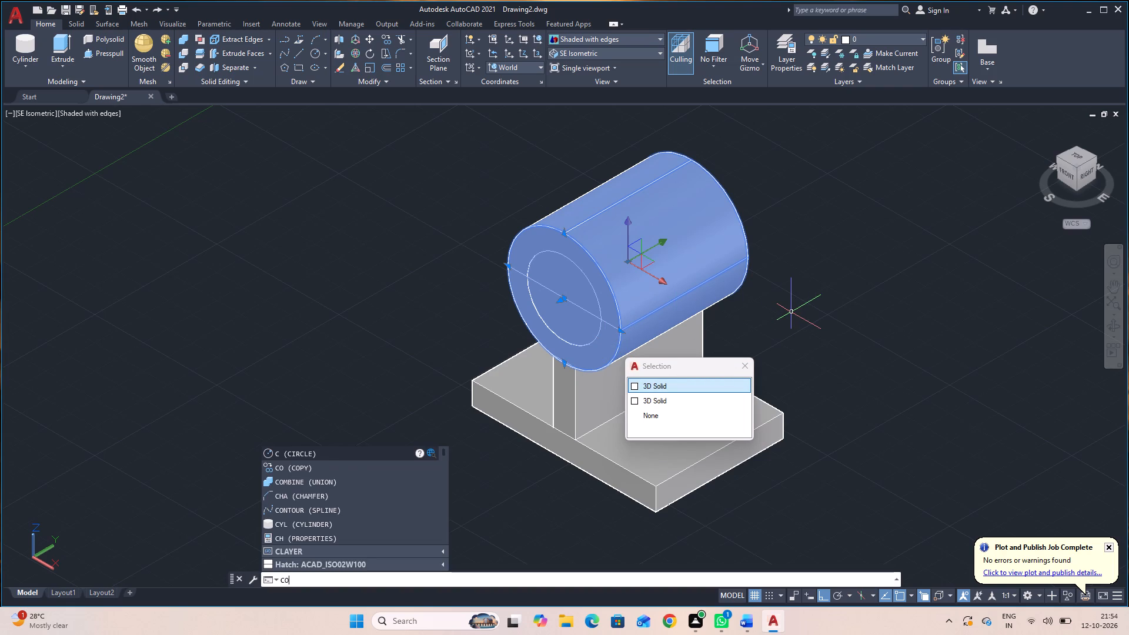
key("space")
key("space")
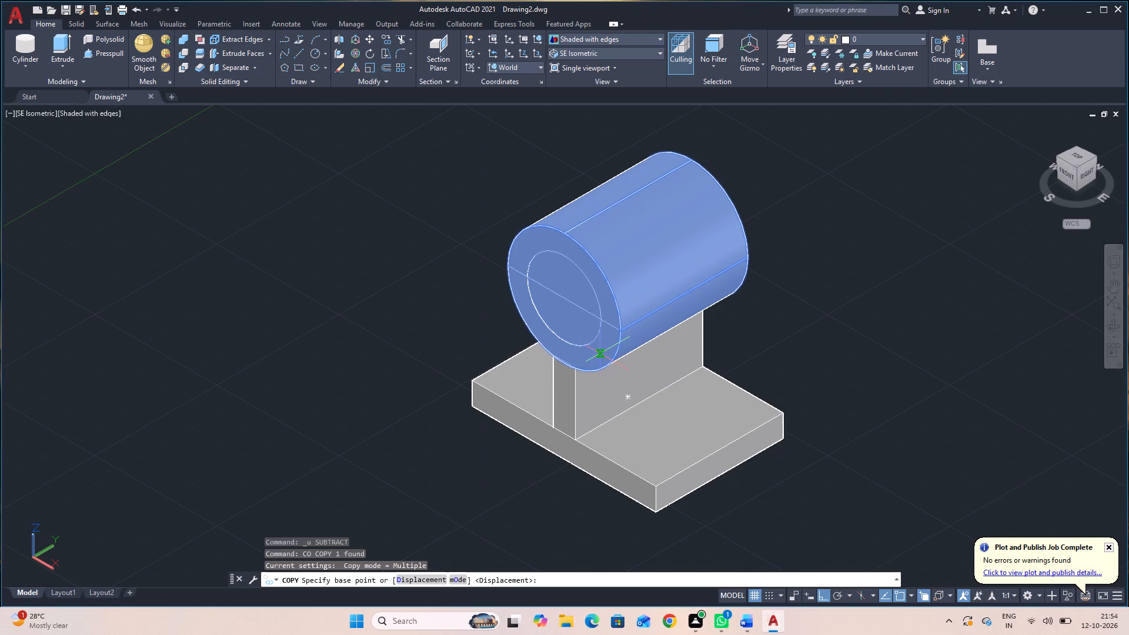
left_click(564, 296)
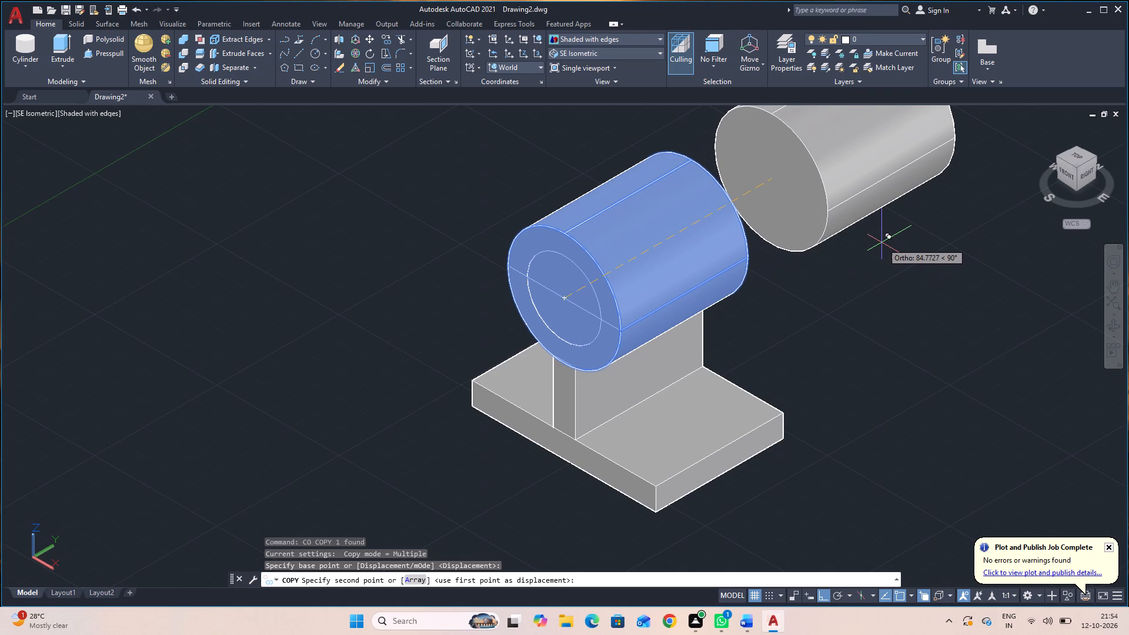
left_click(886, 239)
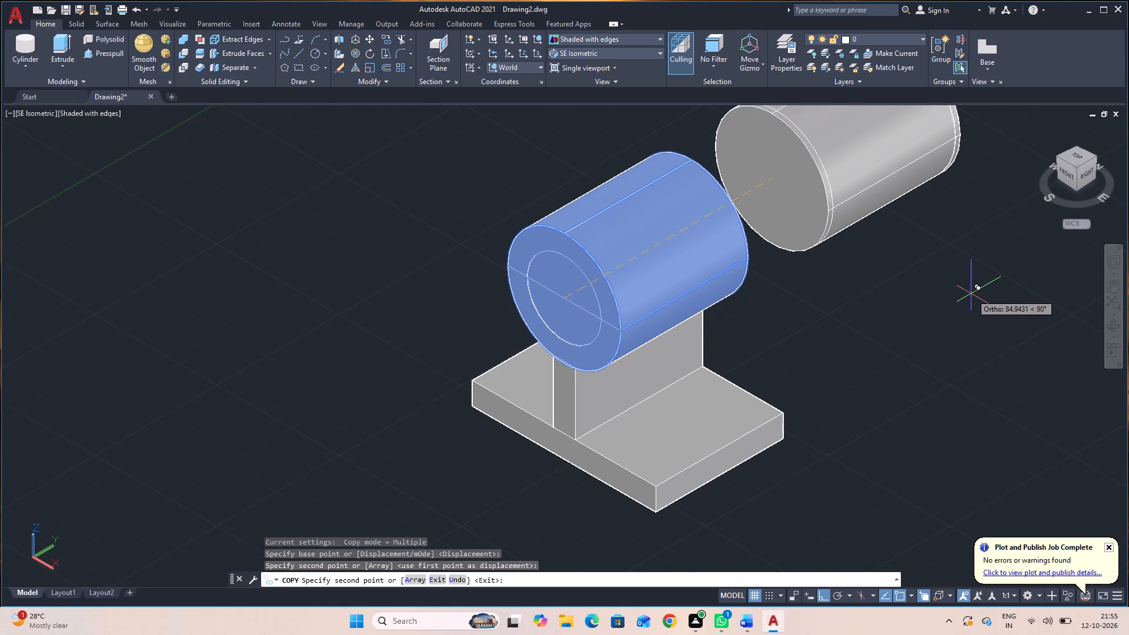
key("Escape")
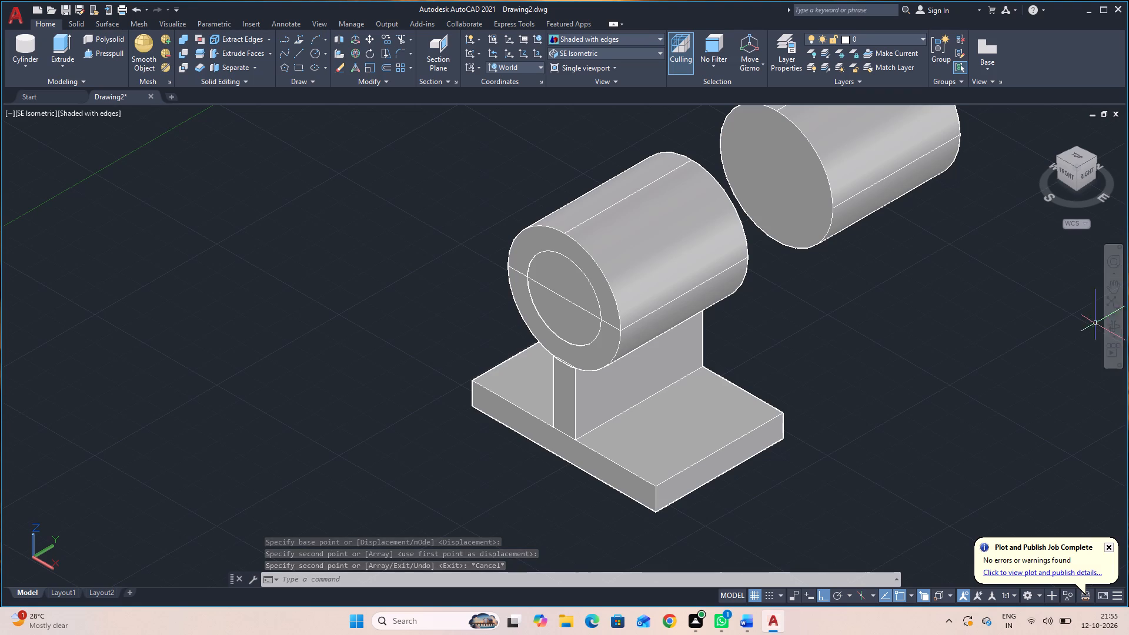
Orbit around the bracket and the copied cylinder to examine both from behind and from the right side.
middle_click_drag(1041, 322, 783, 383)
left_click(1111, 329)
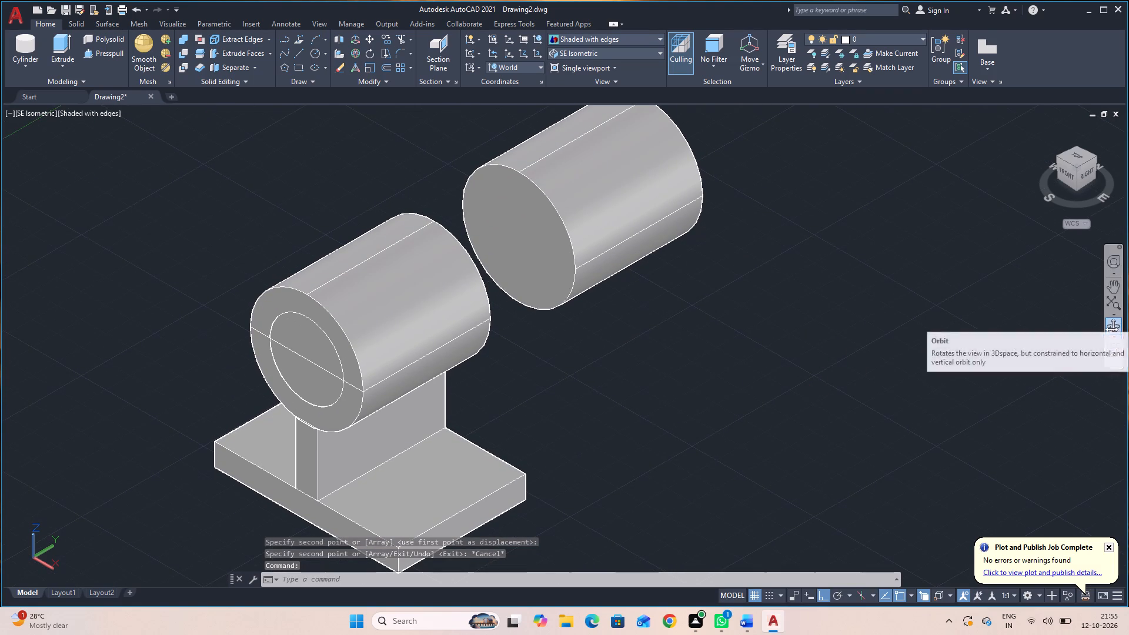
left_click_drag(830, 444, 609, 399)
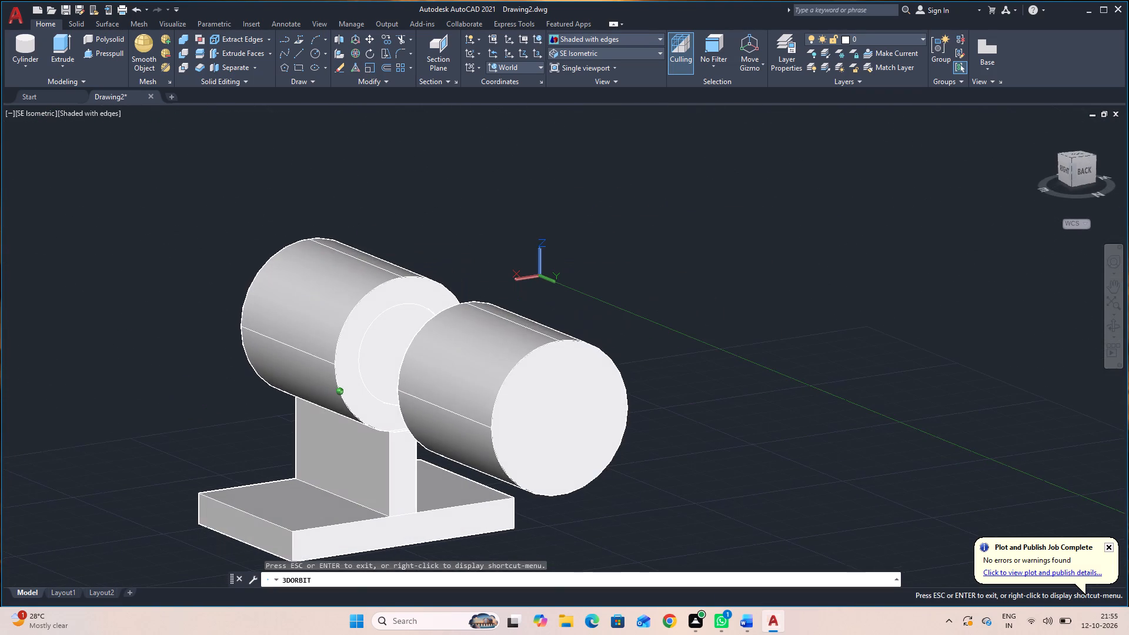
left_click_drag(609, 399, 674, 405)
left_click_drag(690, 416, 724, 437)
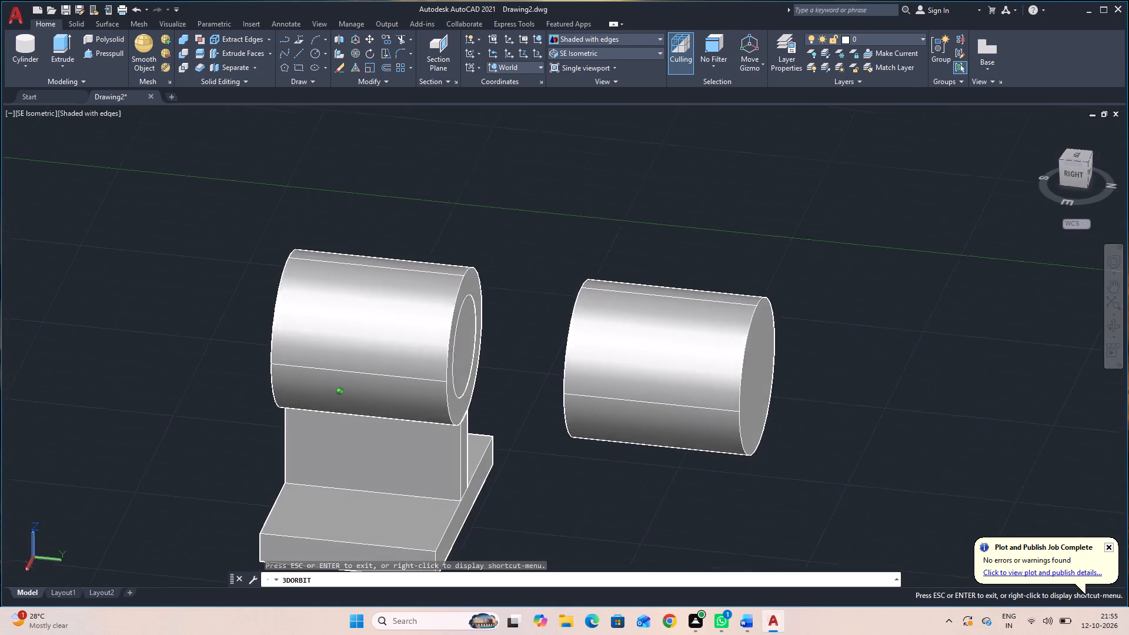
left_click_drag(724, 437, 740, 433)
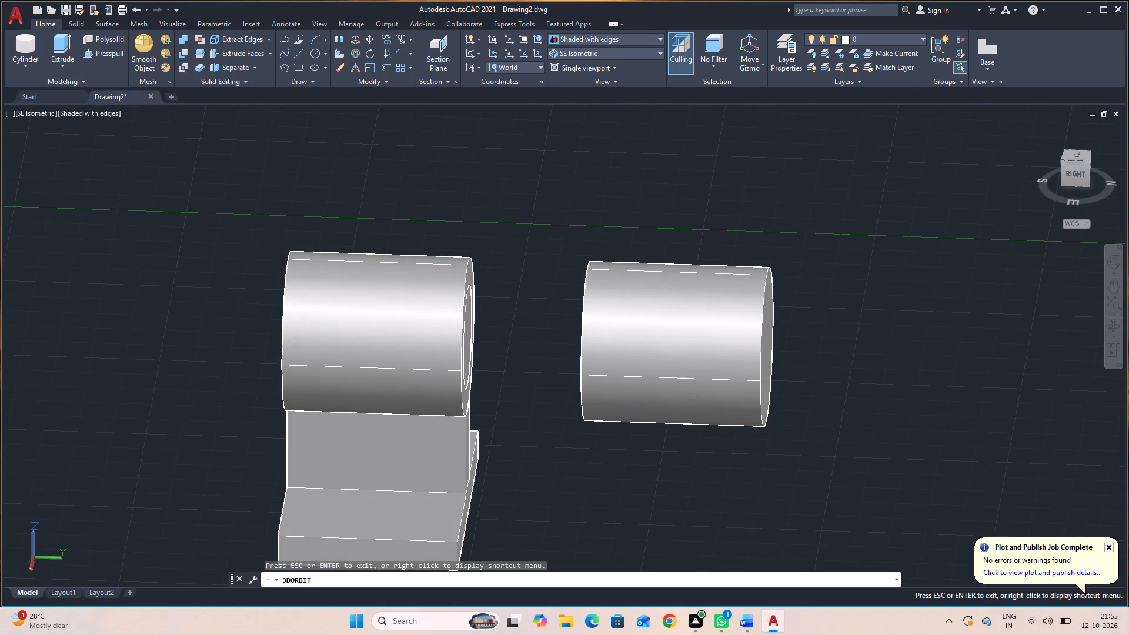
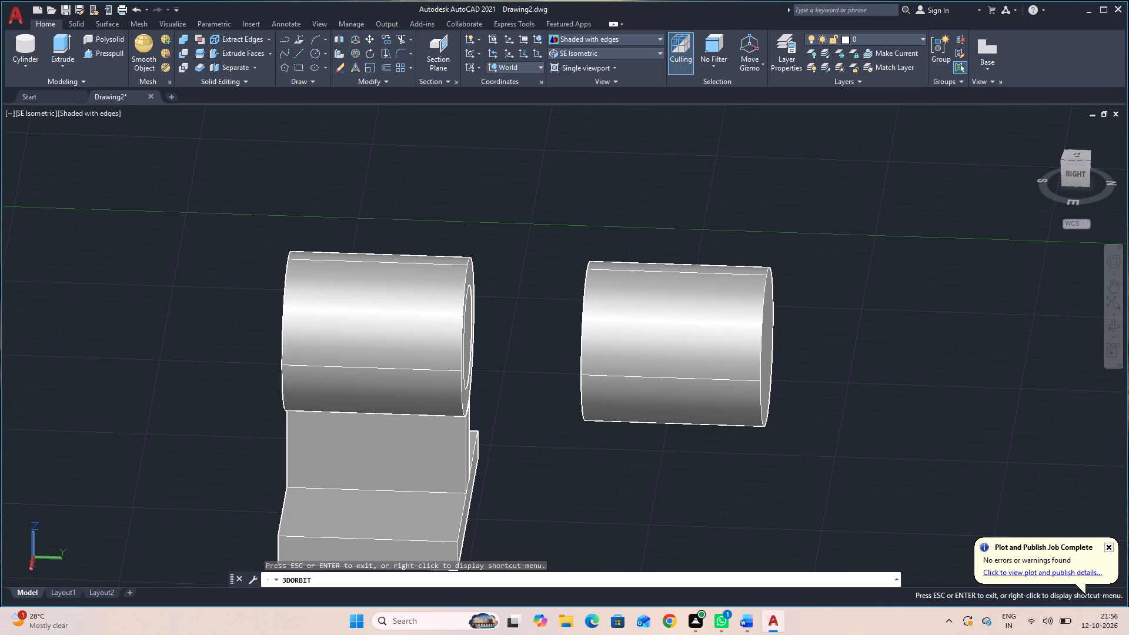
Draw a line from the +X side quadrant of the copied cylinder's back face straight down to the level of the base's bottom.
left_click_drag(705, 476, 612, 453)
left_click_drag(612, 453, 553, 432)
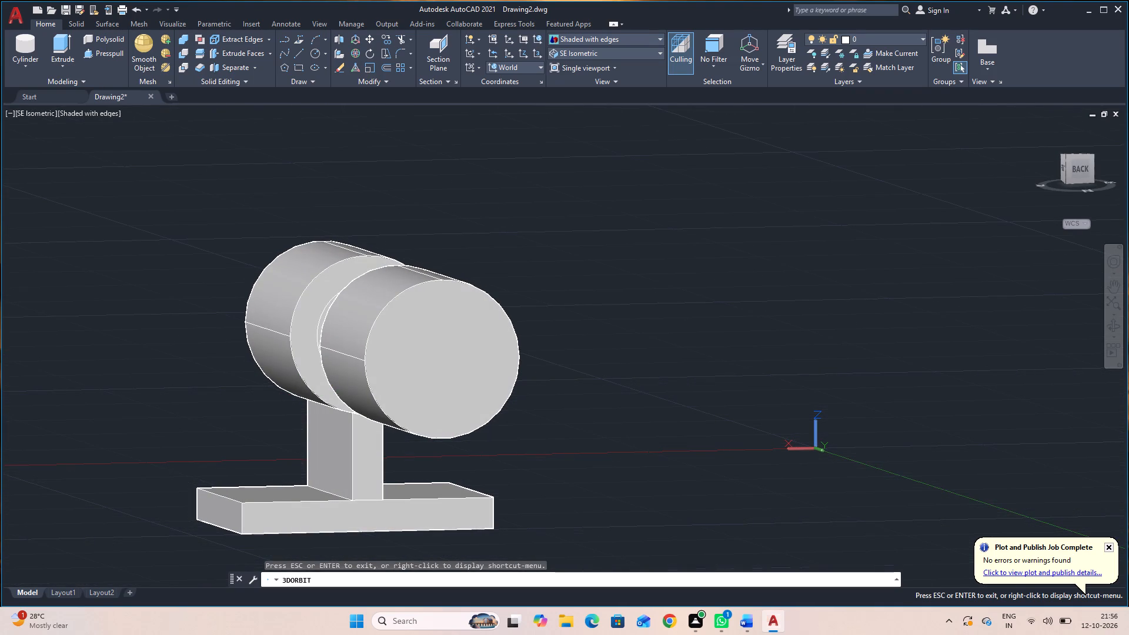
left_click_drag(560, 454, 637, 458)
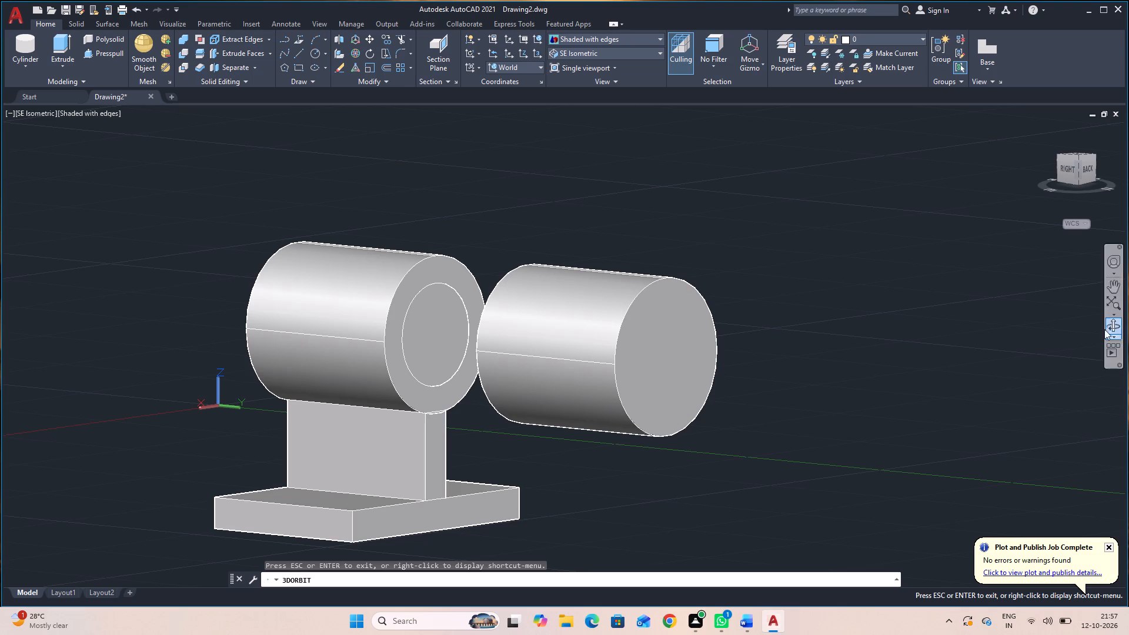
key("Escape")
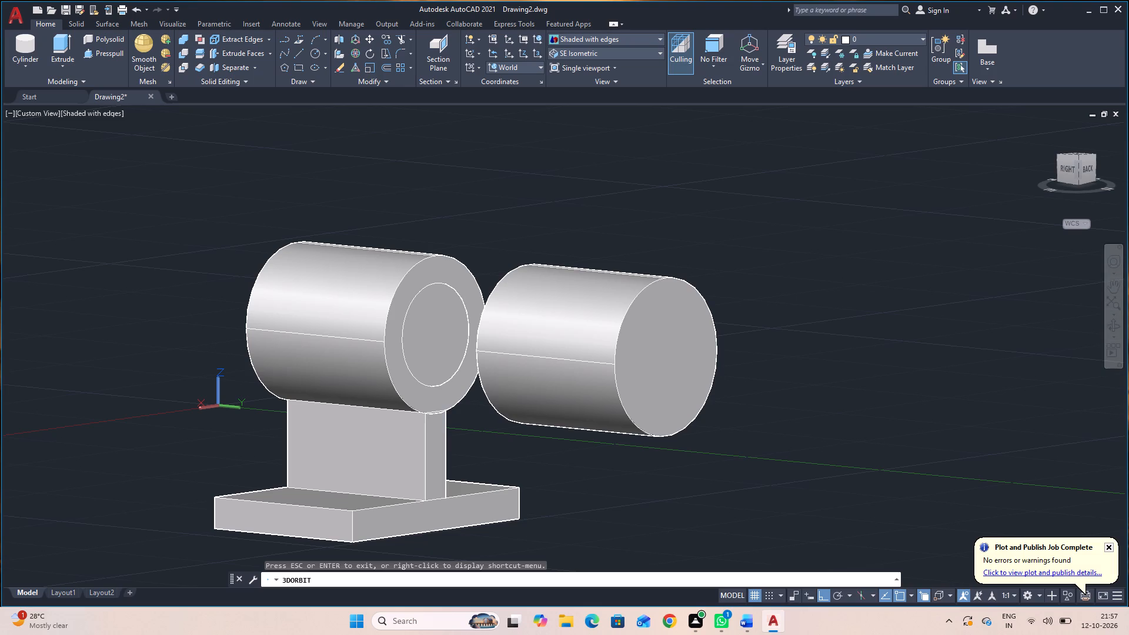
middle_click_drag(886, 407, 879, 403)
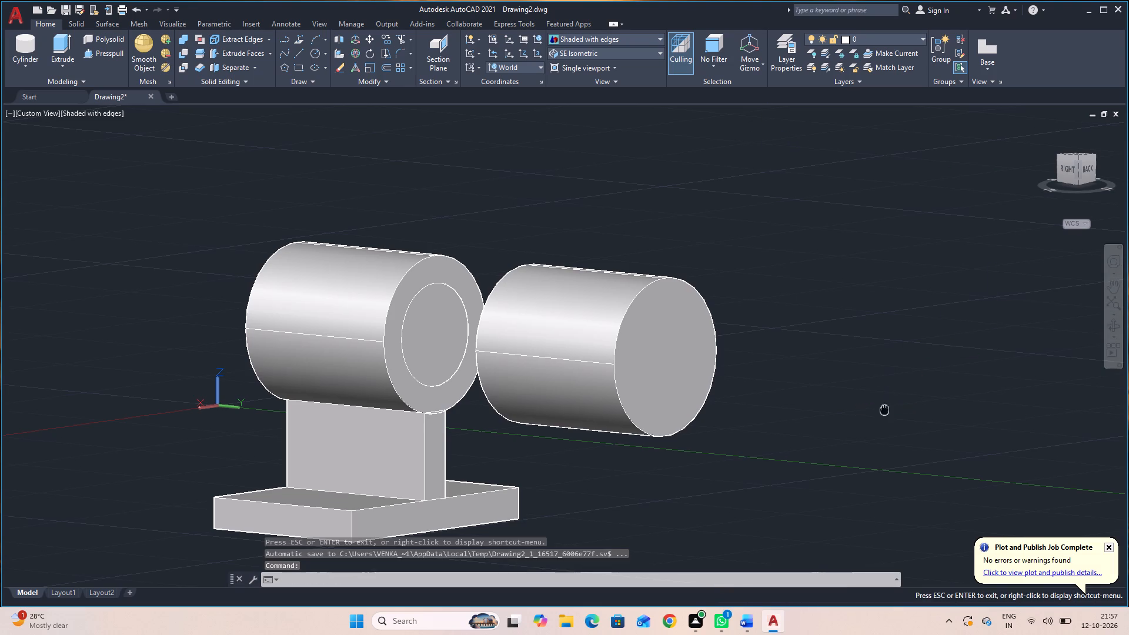
middle_click_drag(879, 403, 829, 335)
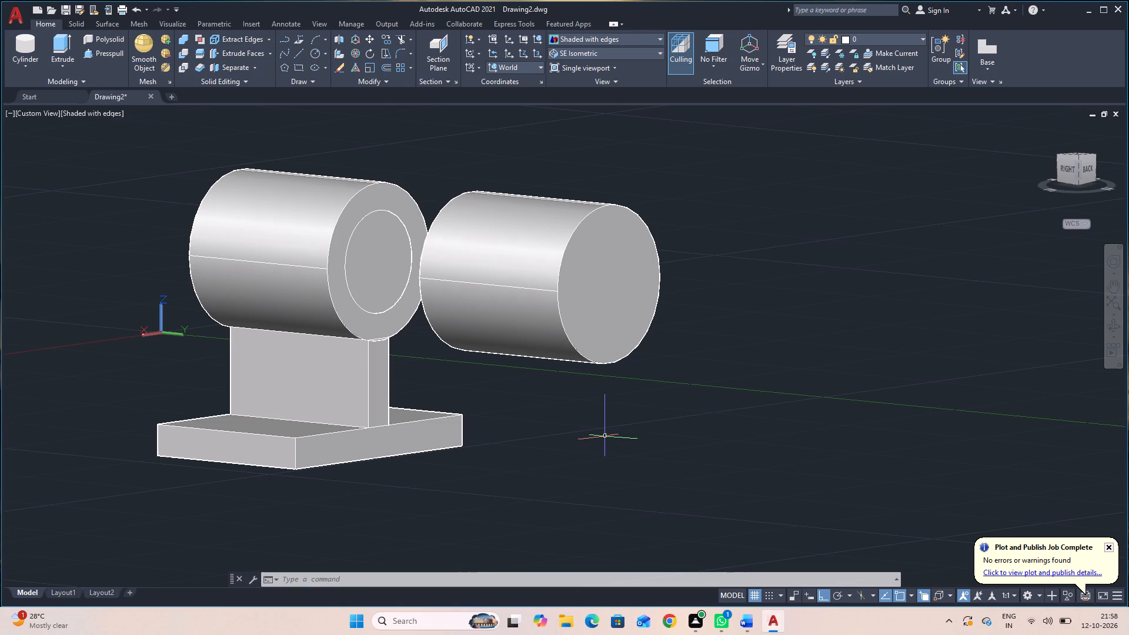
key("l")
key("space")
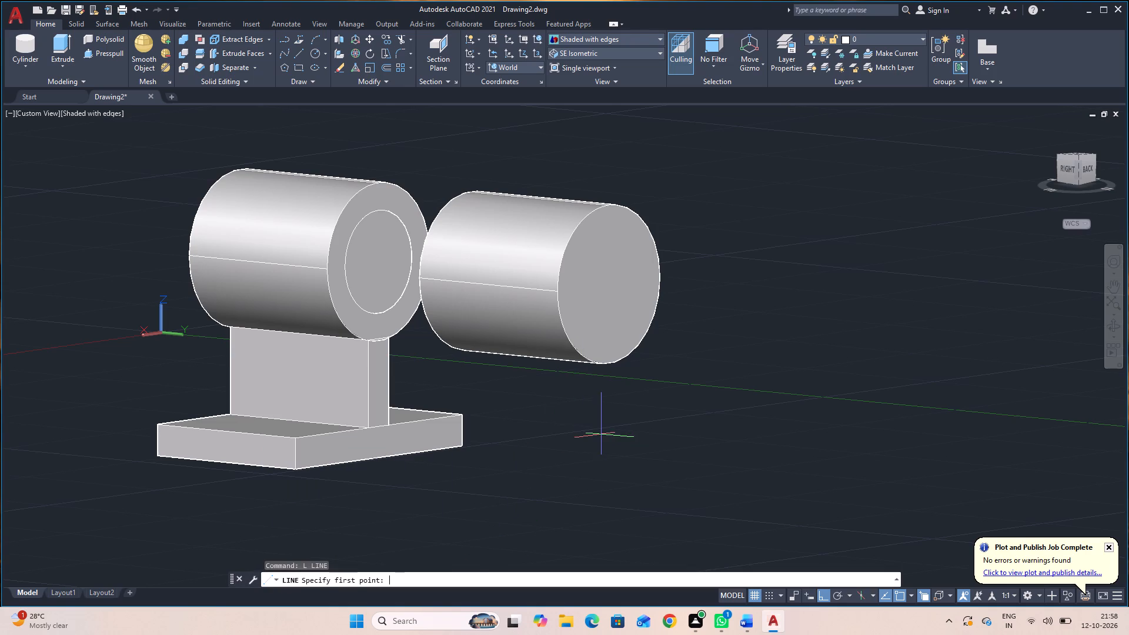
right_click(557, 425, "shift")
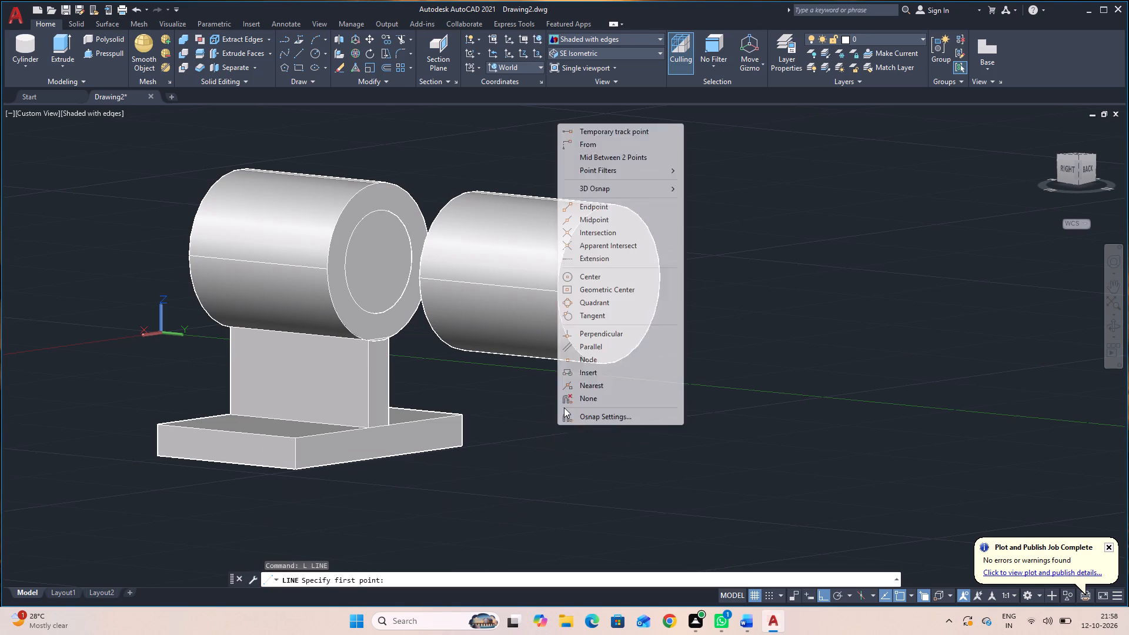
left_click(602, 298)
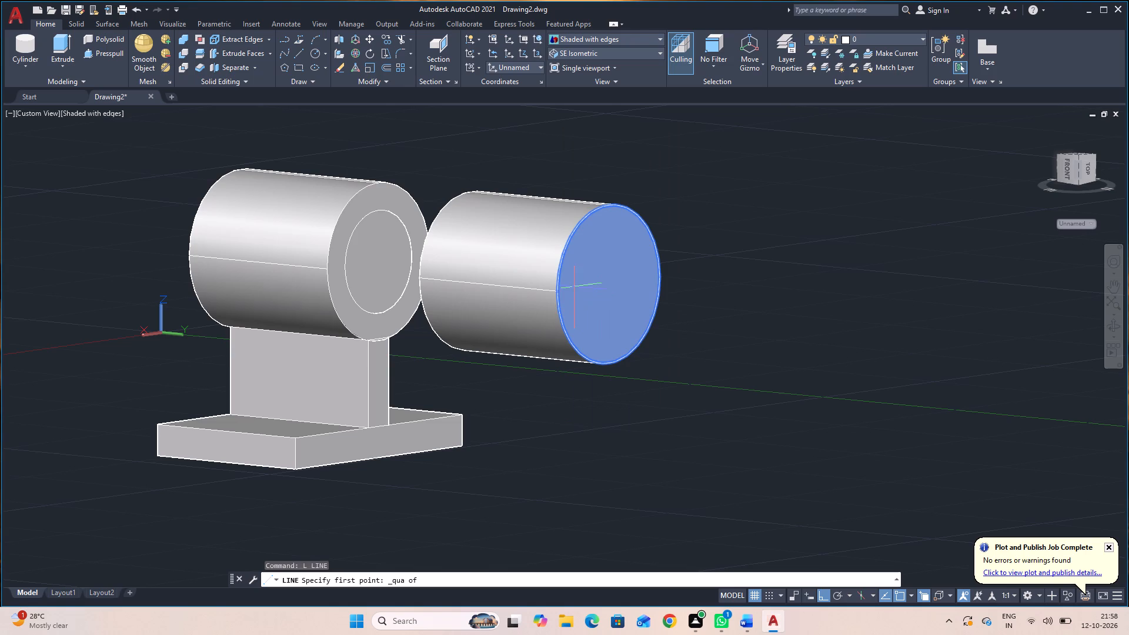
left_click(559, 291)
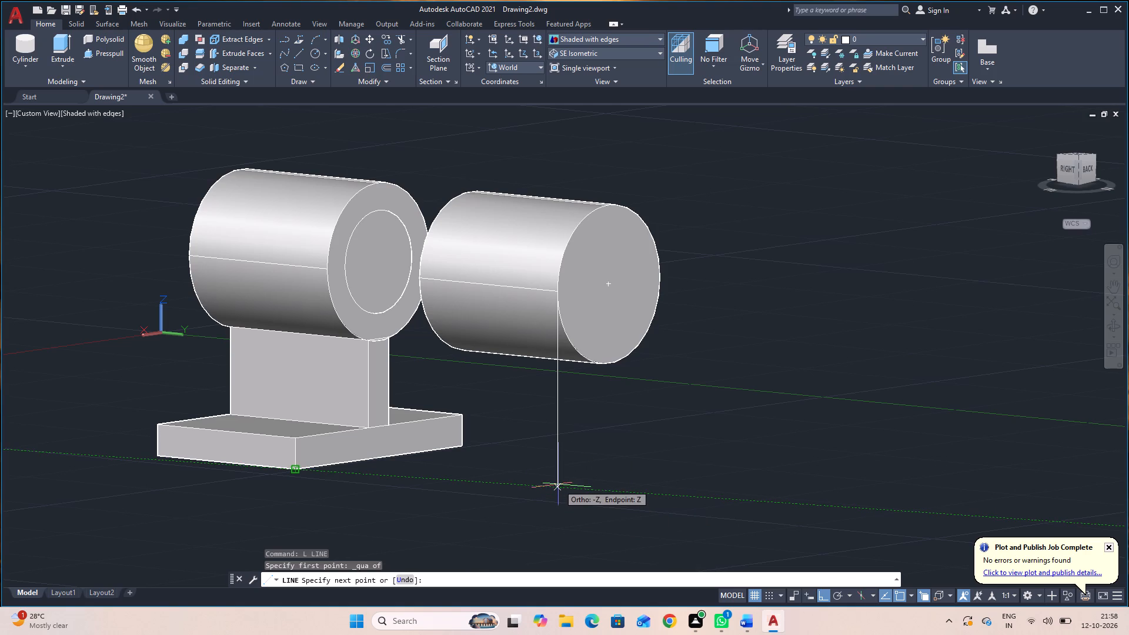
left_click(559, 489)
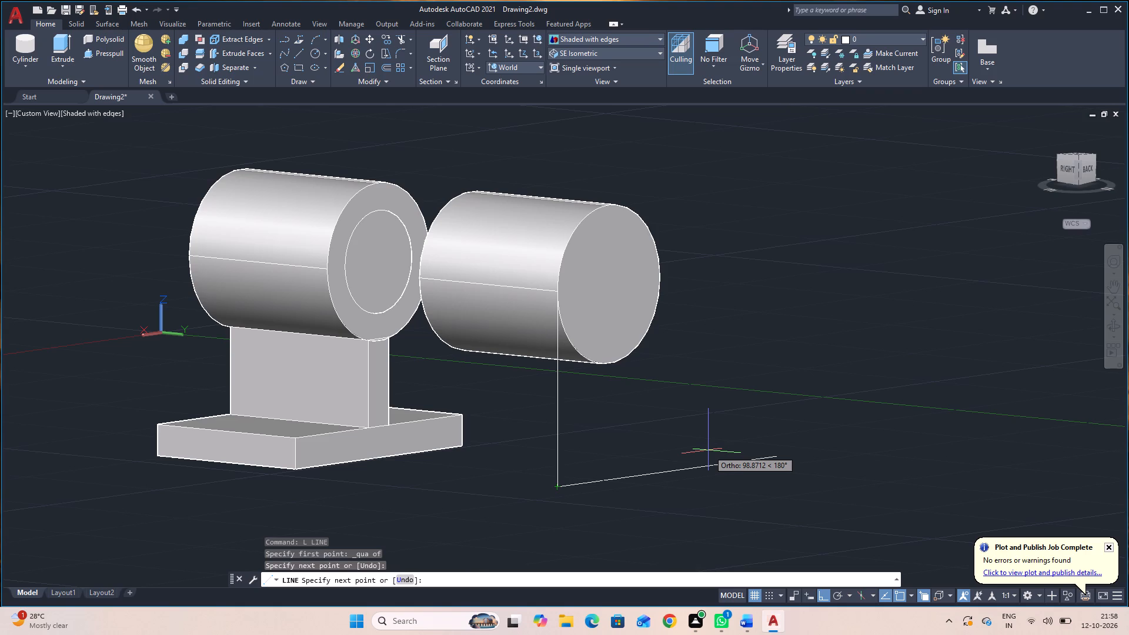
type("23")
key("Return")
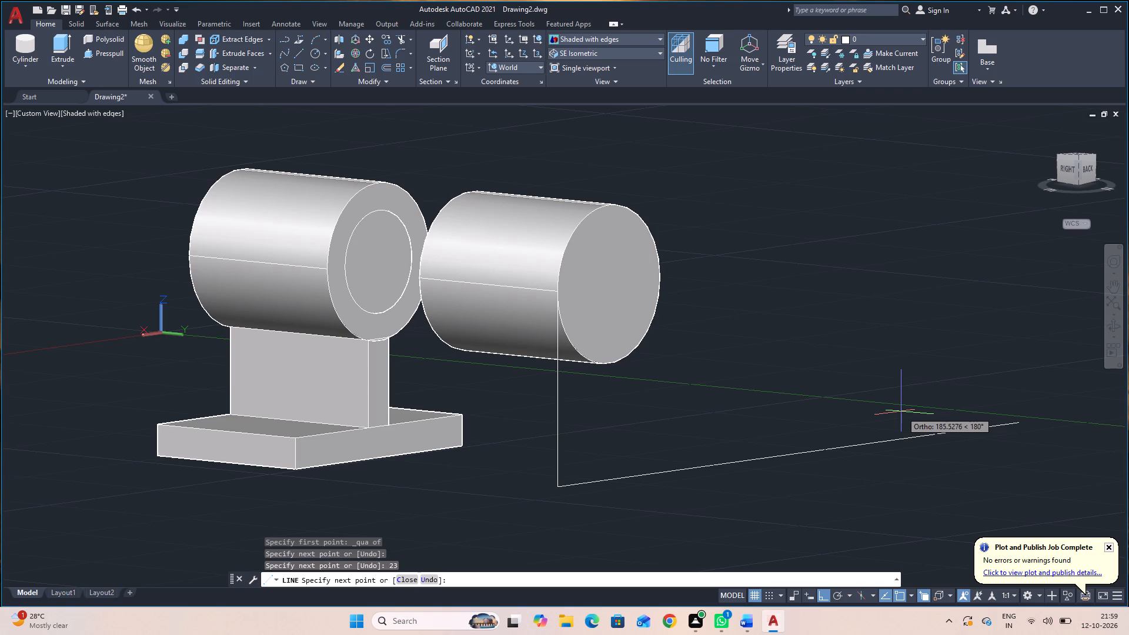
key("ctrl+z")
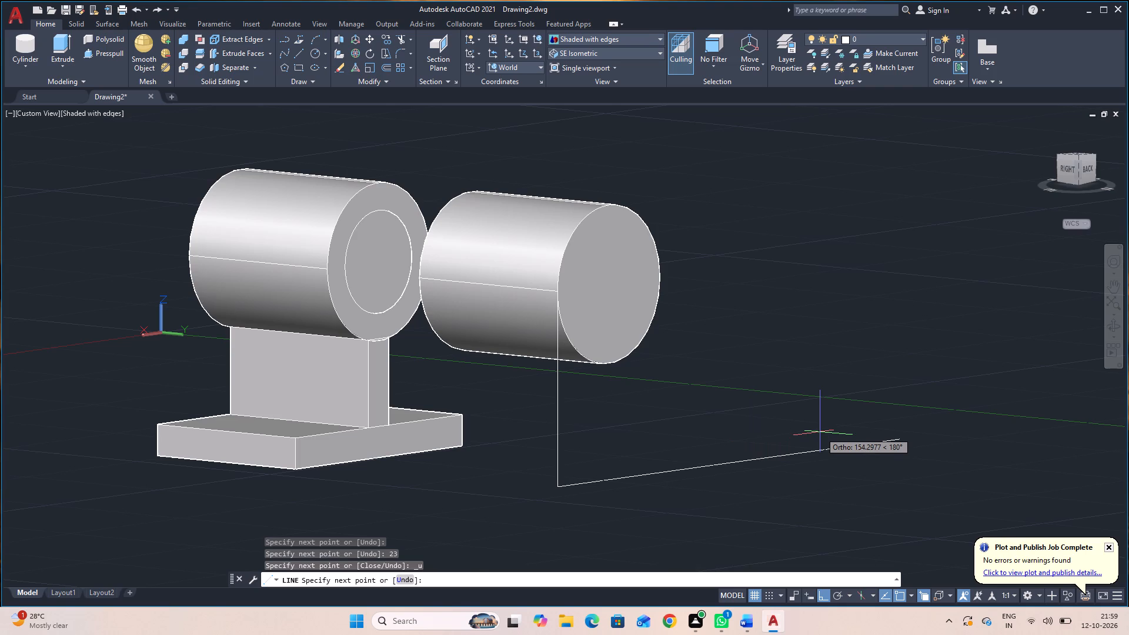
Continue the line 46 horizontally toward -X and up to the opposite side quadrant of the copied cylinder's back face.
type("46")
key("Return")
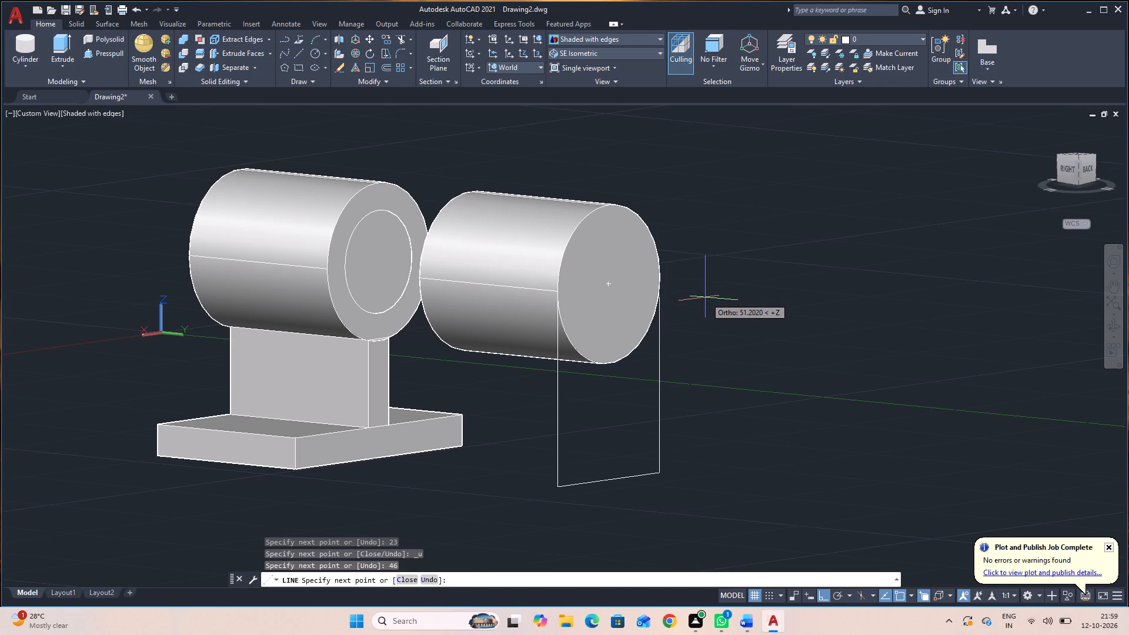
right_click(705, 298, "shift")
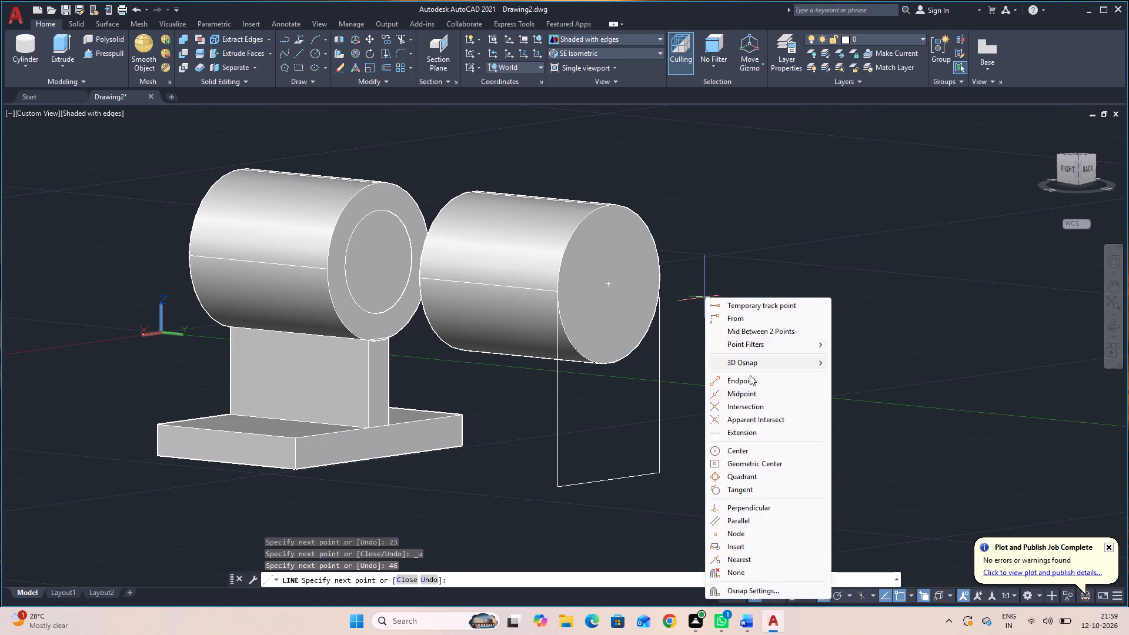
left_click(744, 476)
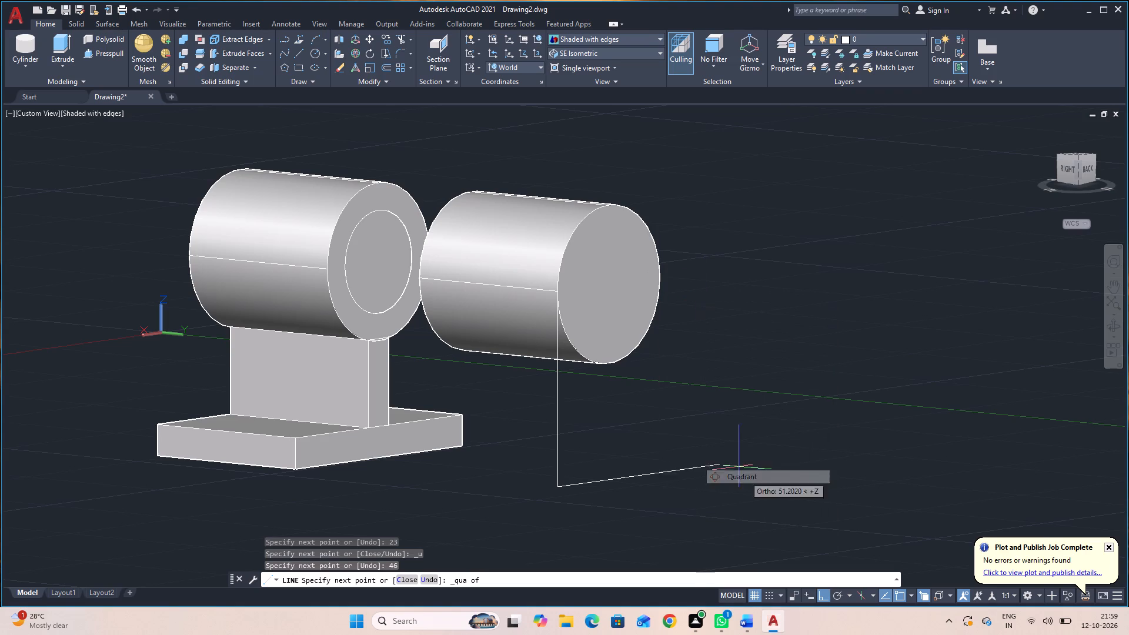
left_click(658, 276)
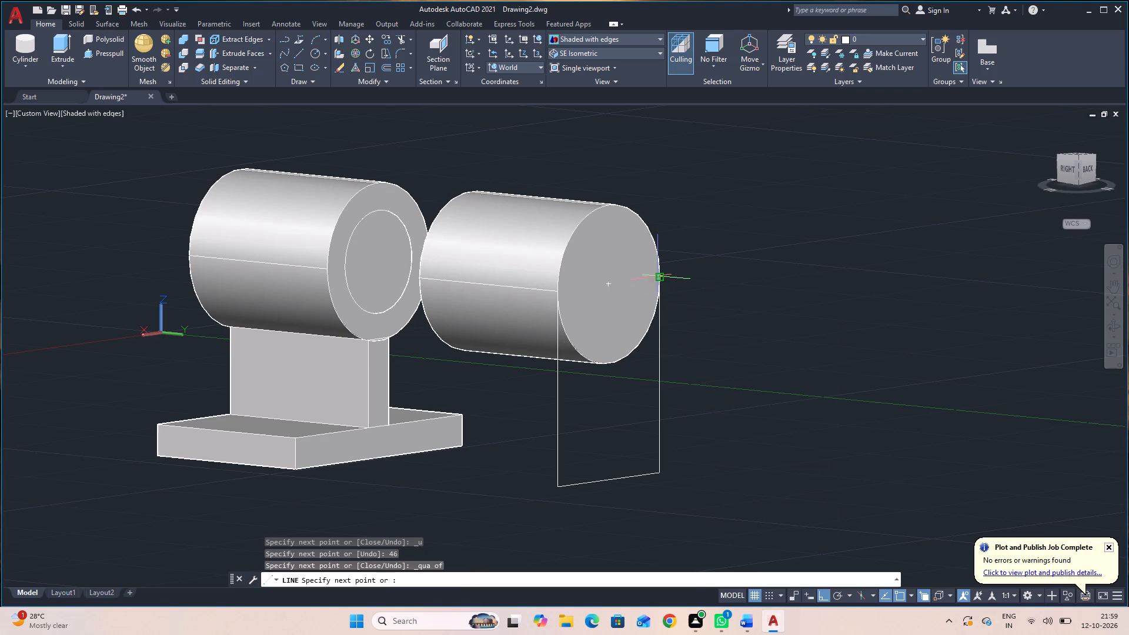
key("Escape")
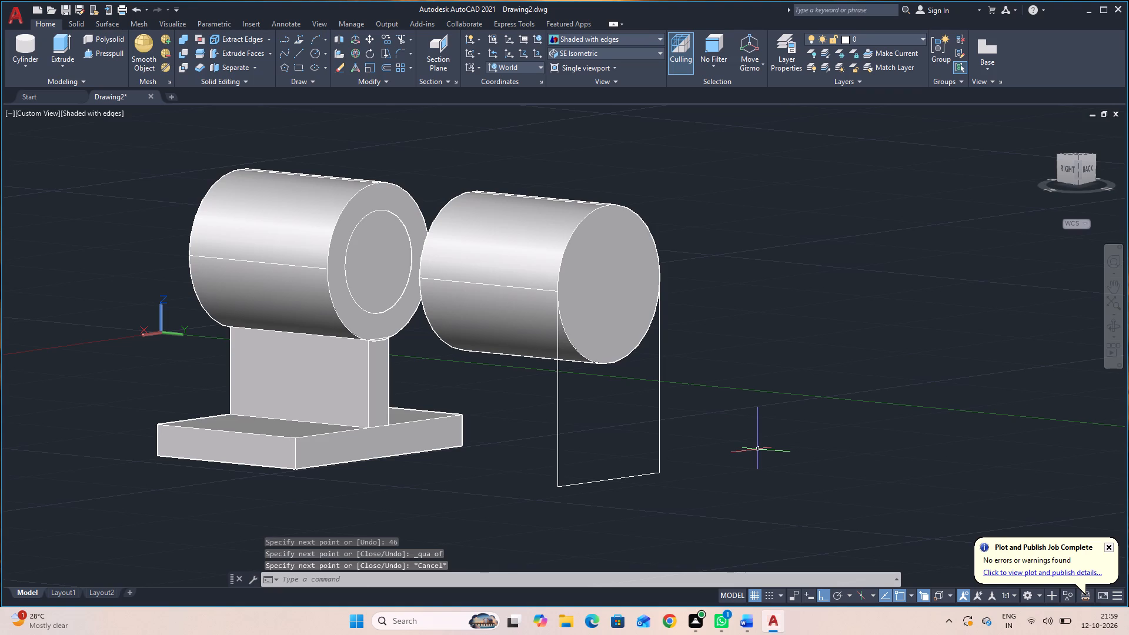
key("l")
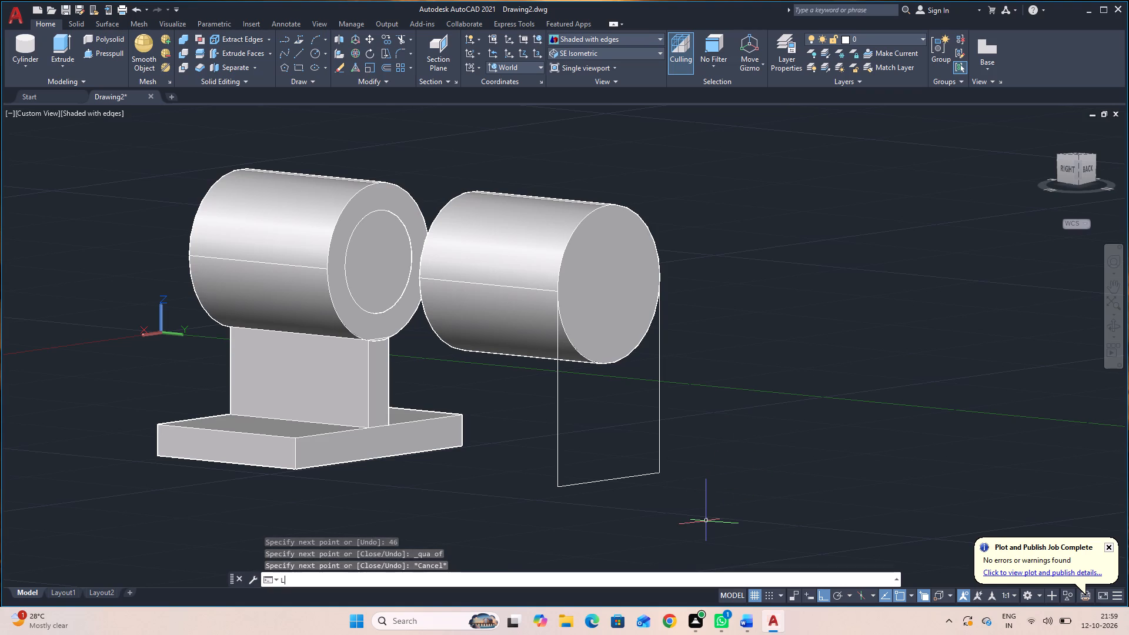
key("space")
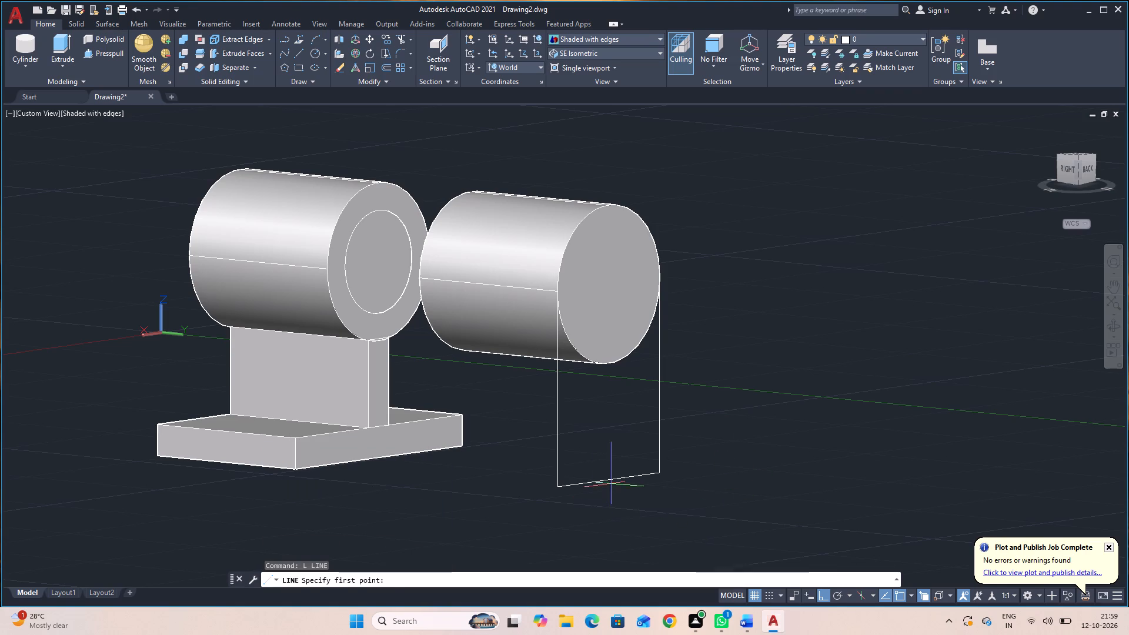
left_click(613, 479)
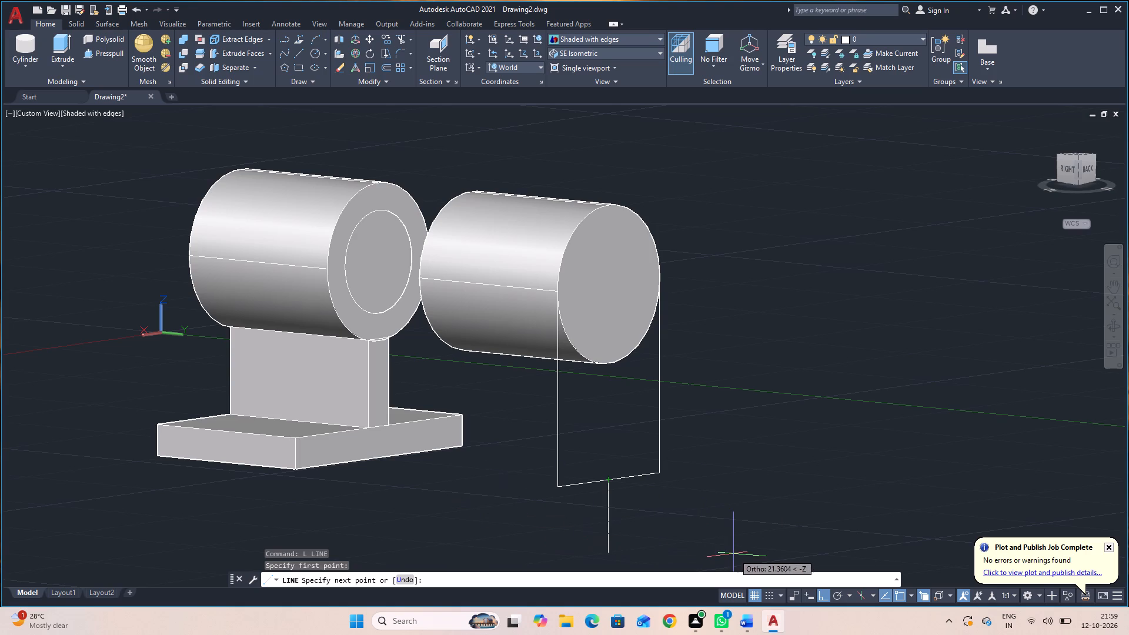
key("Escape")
Outline a trapezoid from the bottom line's midpoint: 37.5 toward +X, 75 back toward -X, up to the side quadrant, across the face, down to the +X end.
key("space")
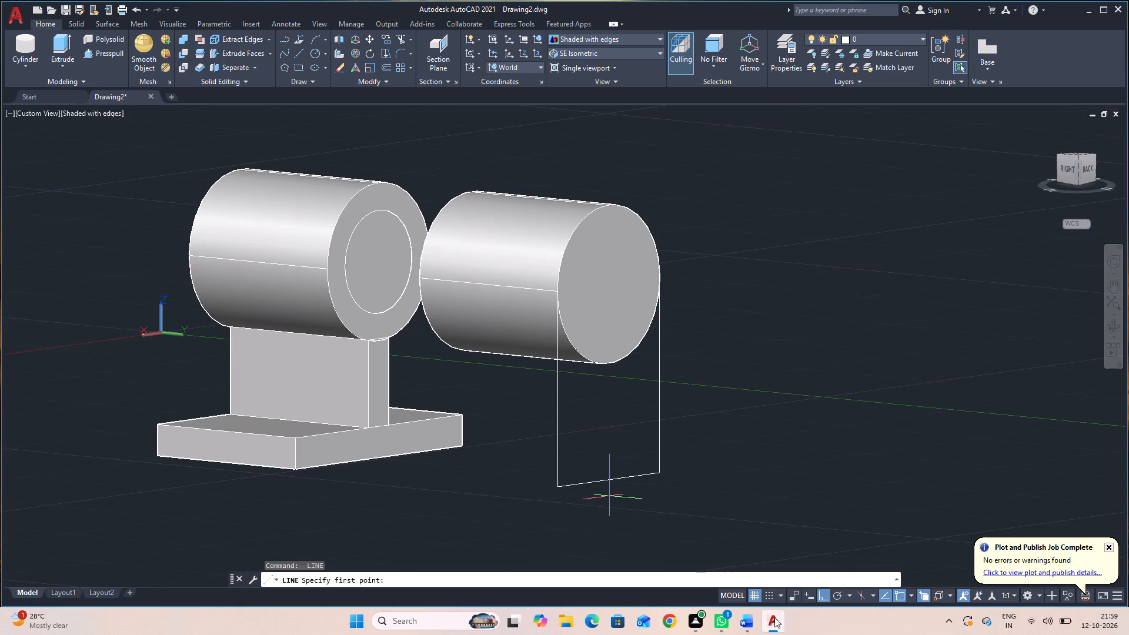
left_click(611, 482)
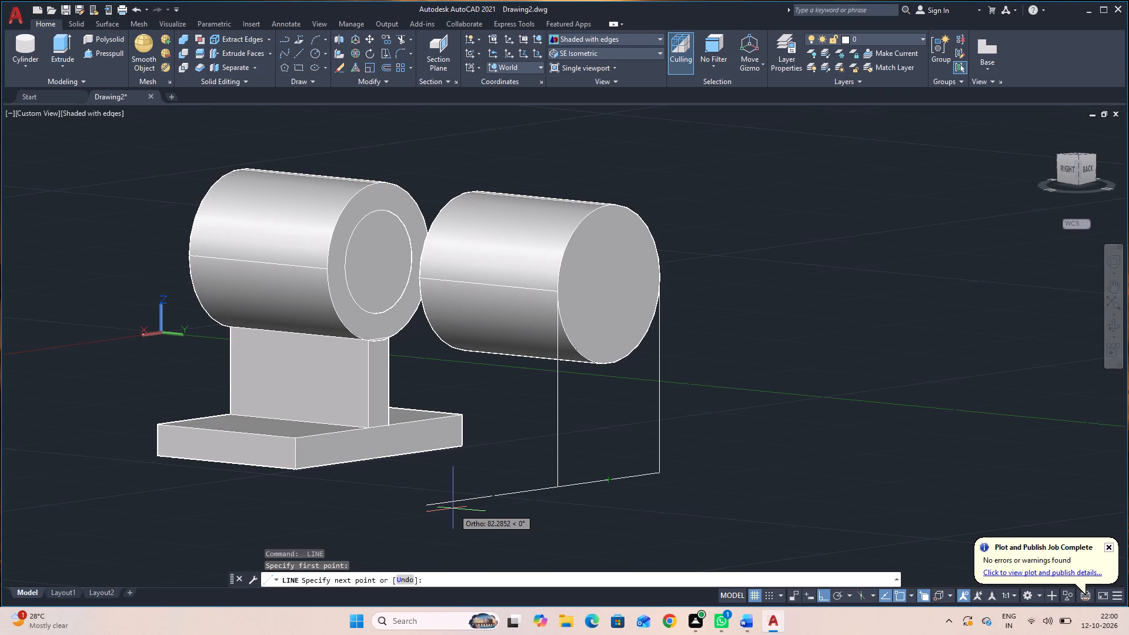
type("37.5")
key("Return")
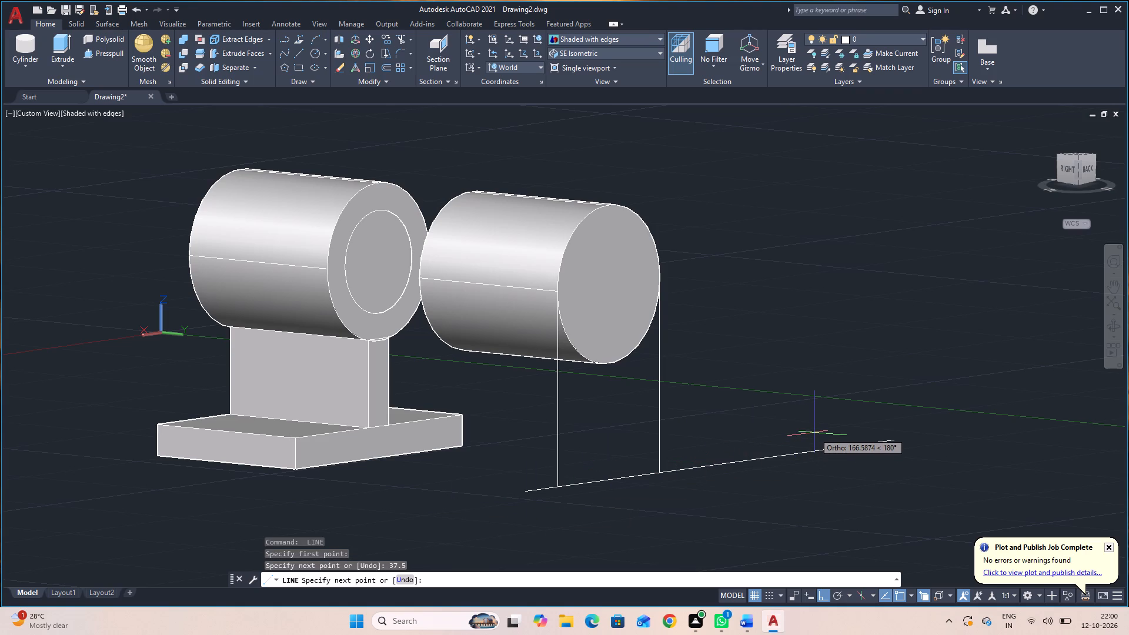
type("75")
key("Return")
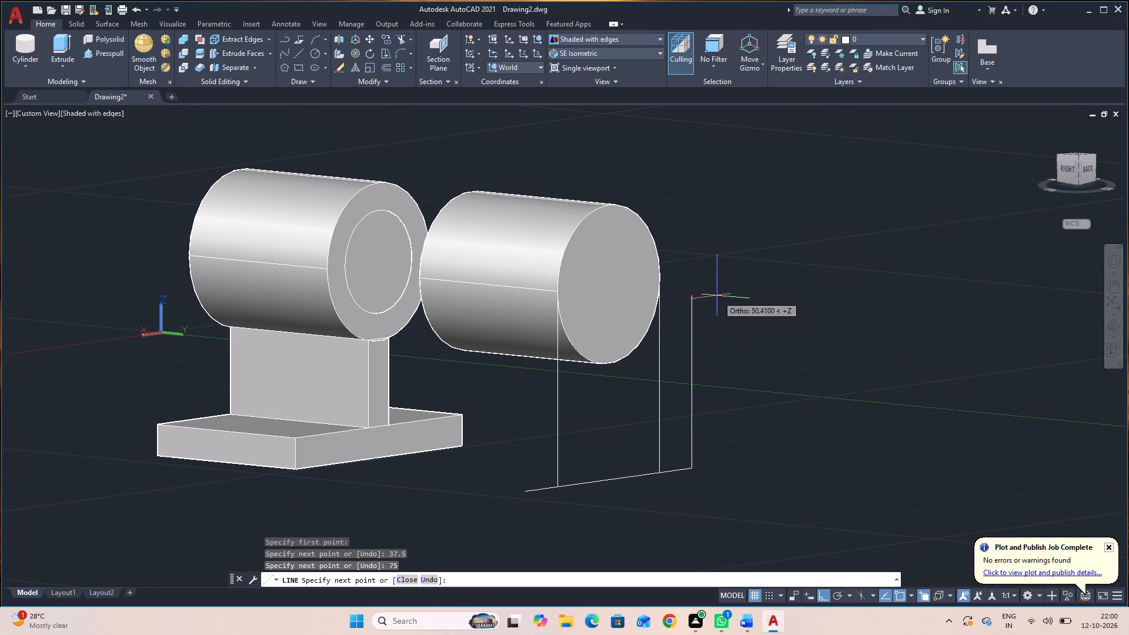
right_click(676, 256, "shift")
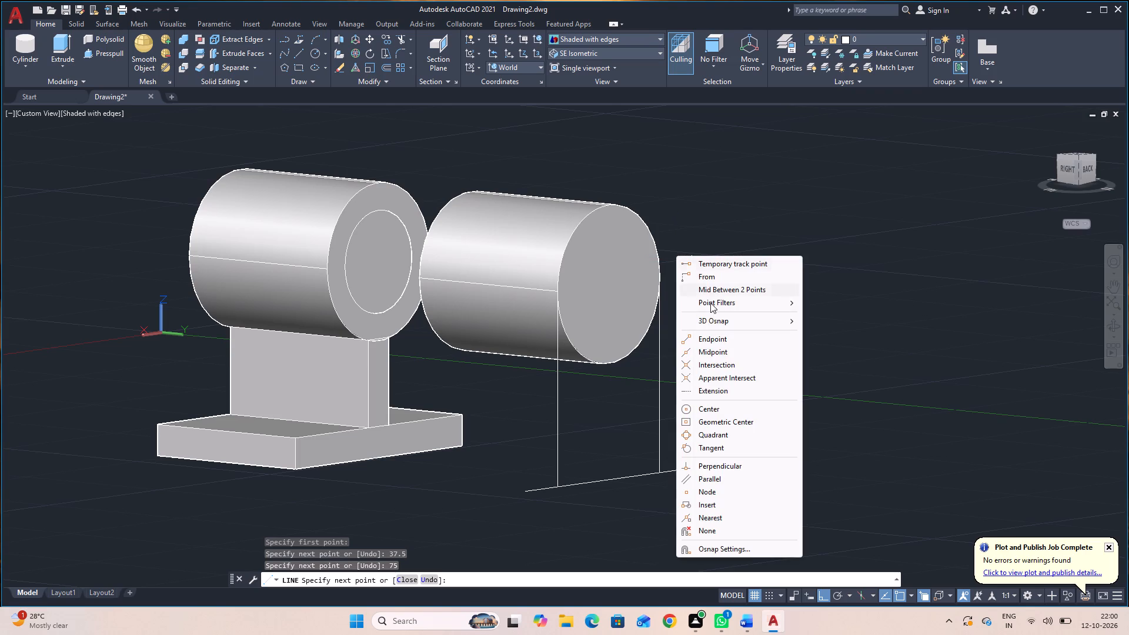
left_click(712, 433)
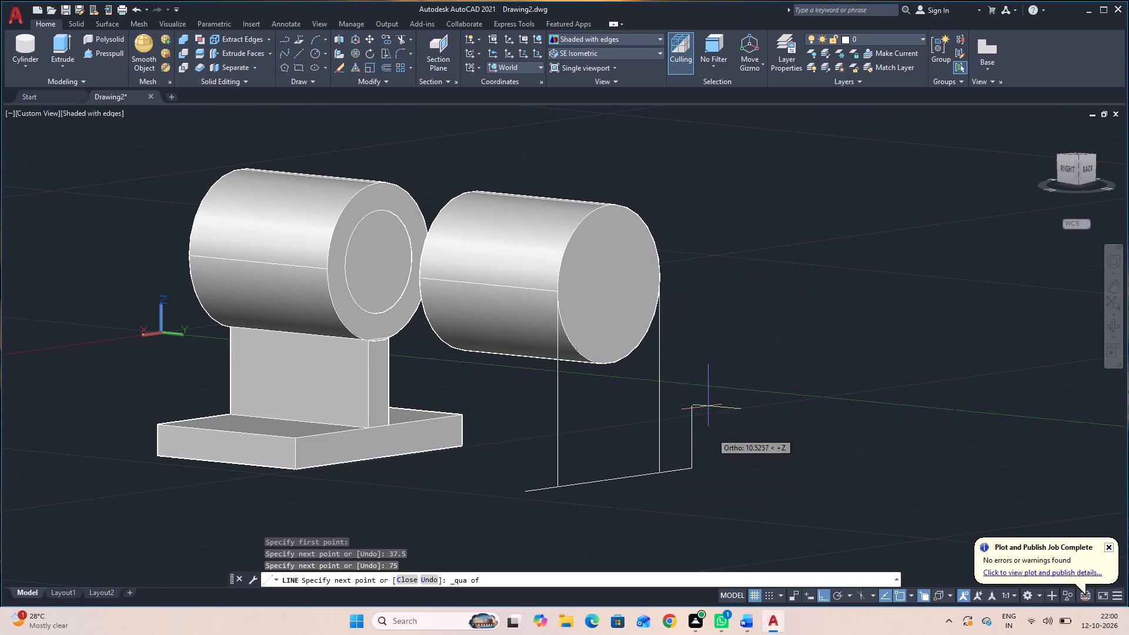
left_click(659, 275)
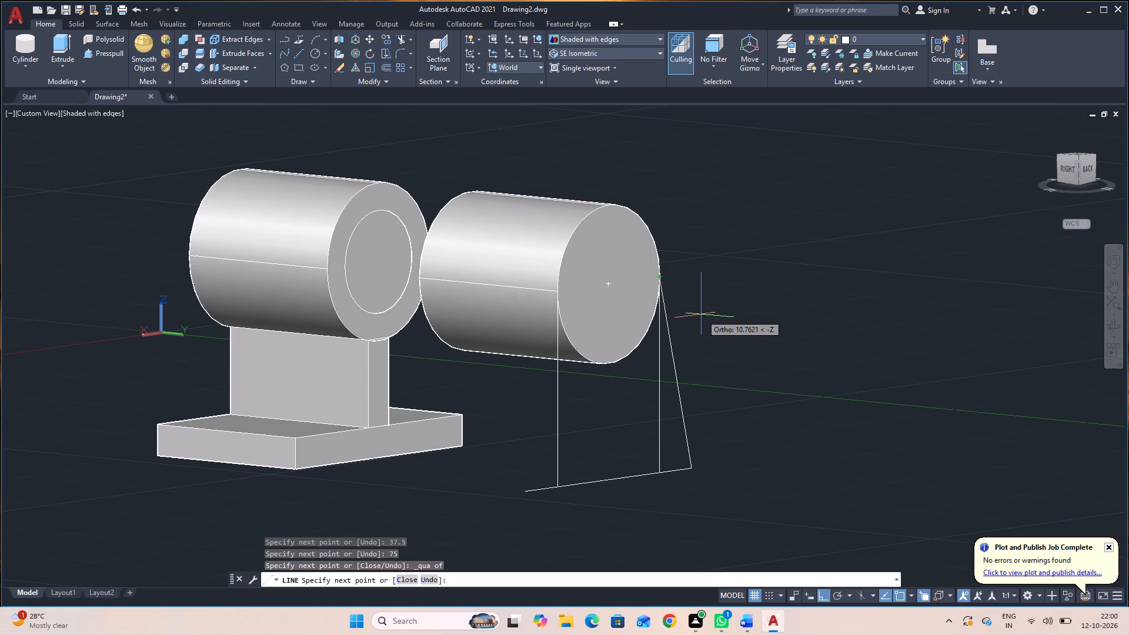
left_click(556, 290)
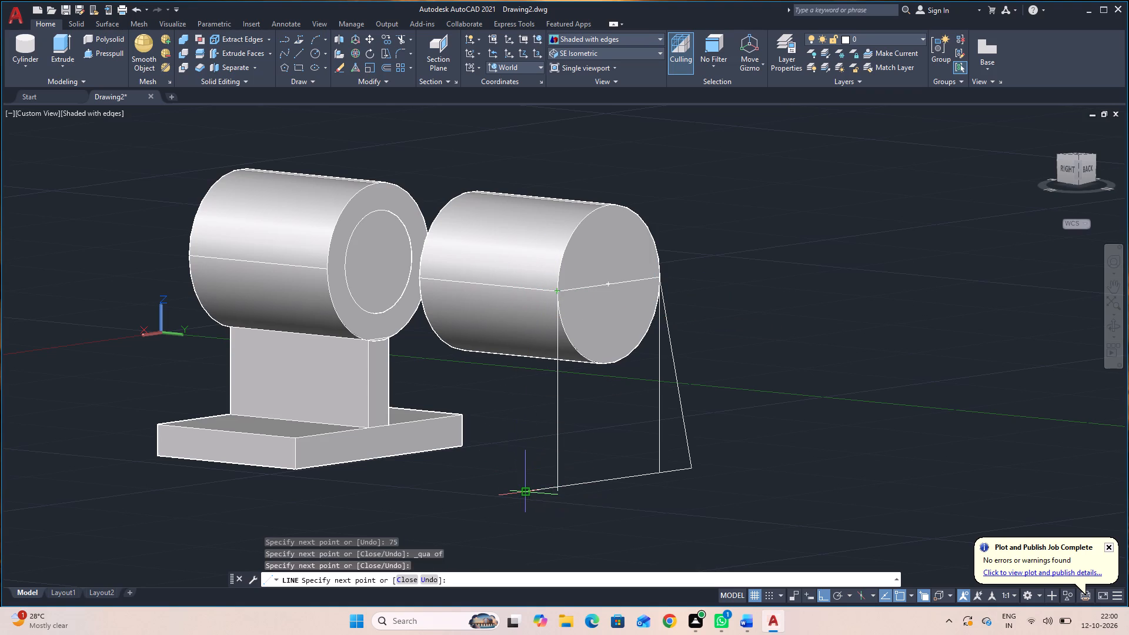
left_click(527, 491)
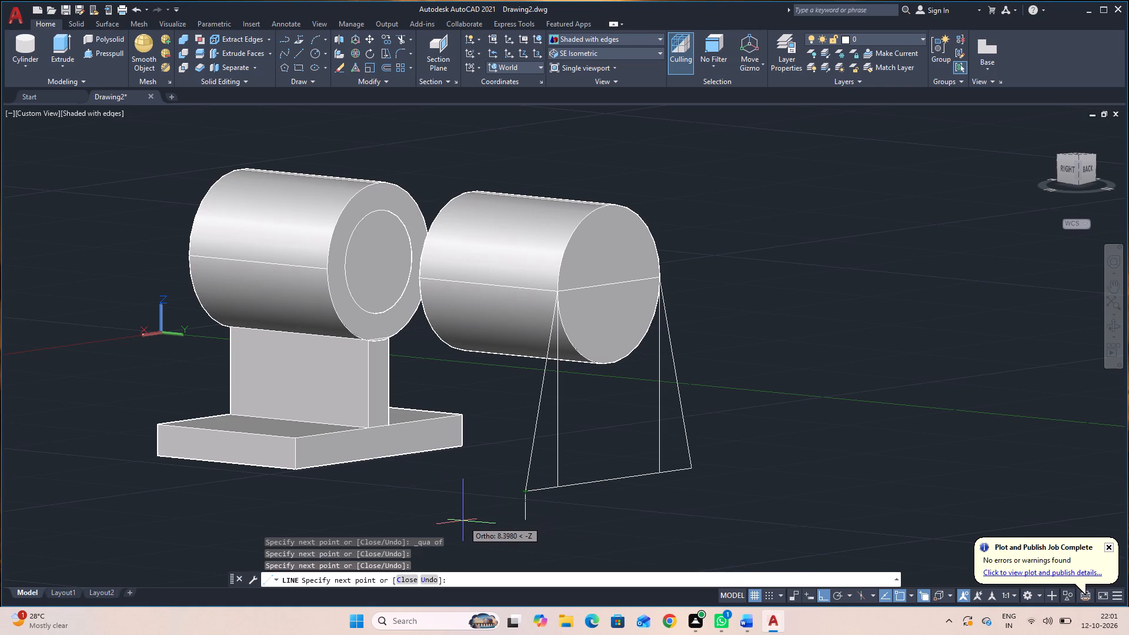
key("Escape")
Delete the two vertical construction lines below the copied cylinder's side quadrants.
left_click(560, 454)
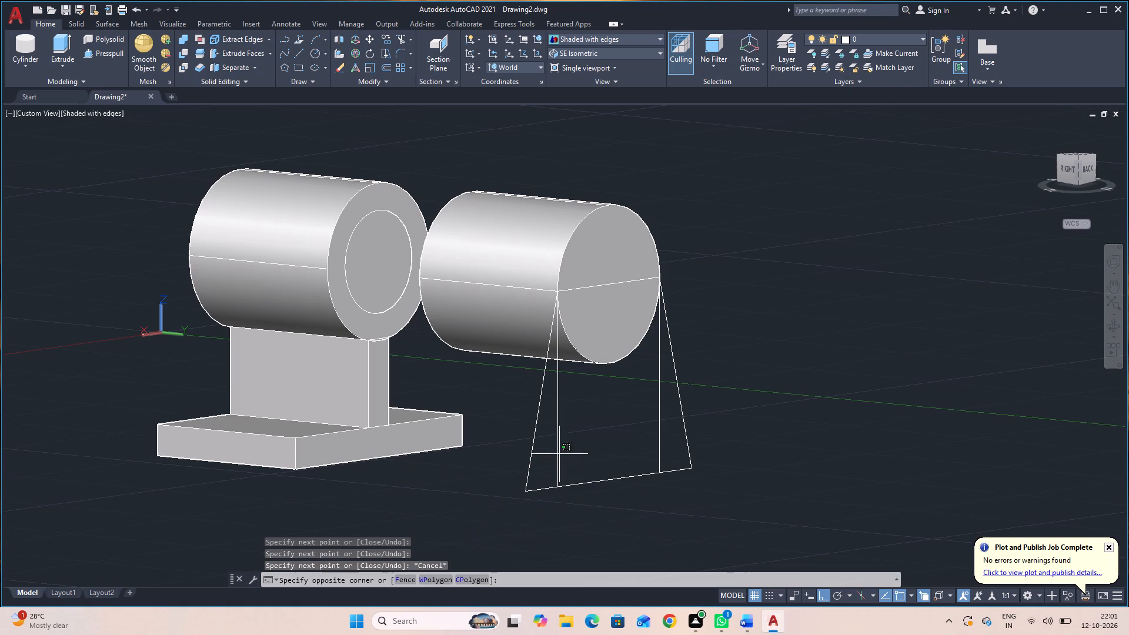
left_click(667, 433)
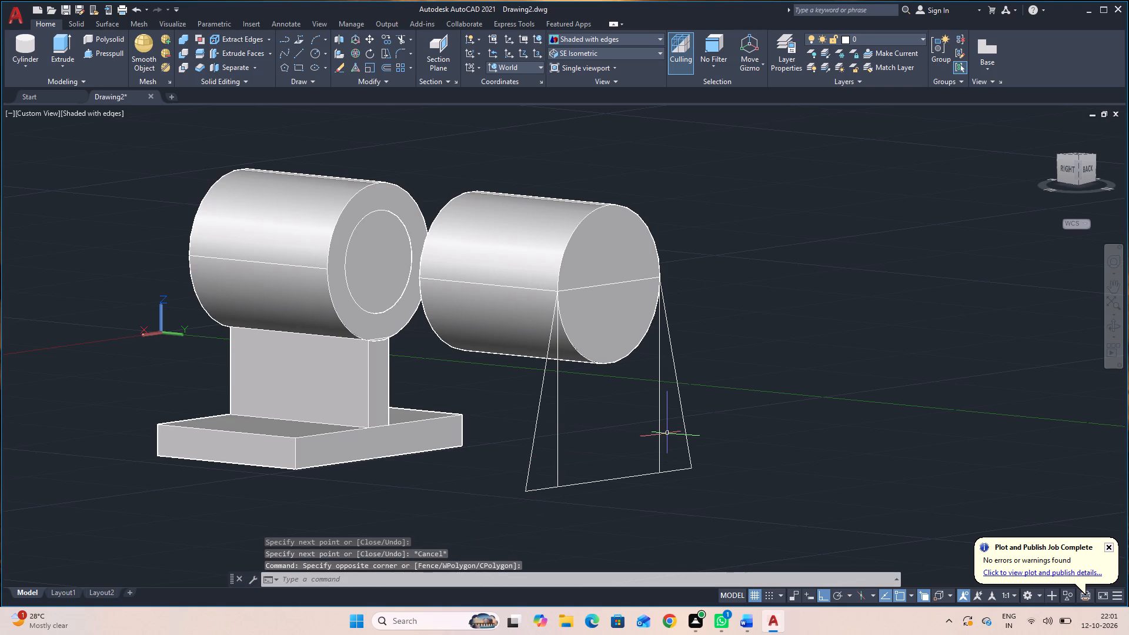
left_click(675, 439)
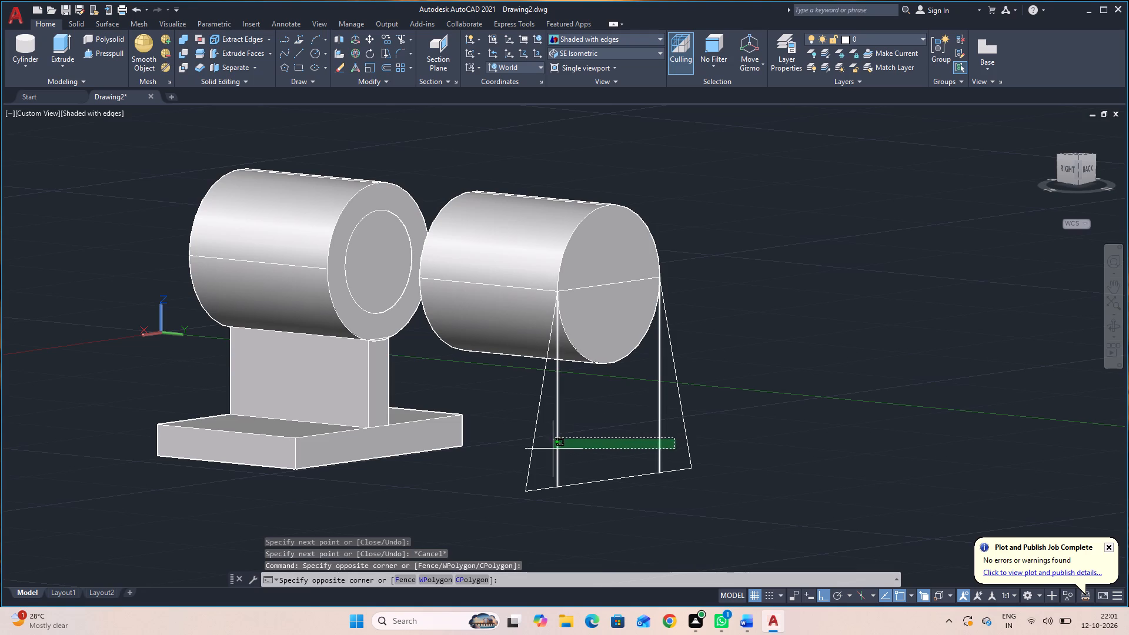
left_click(550, 450)
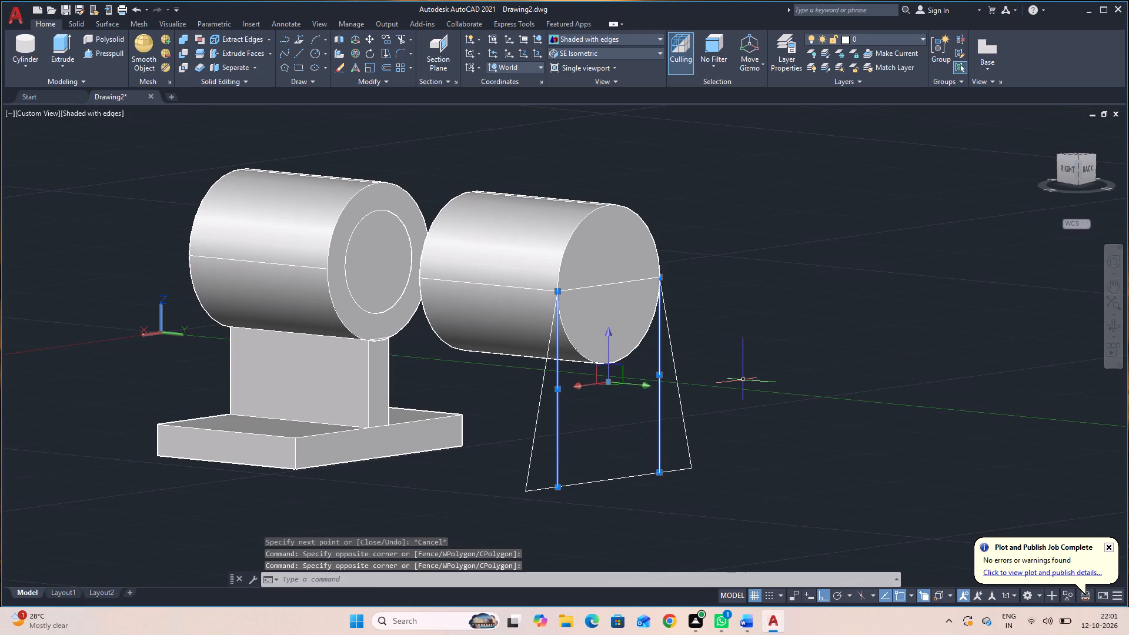
key("Delete")
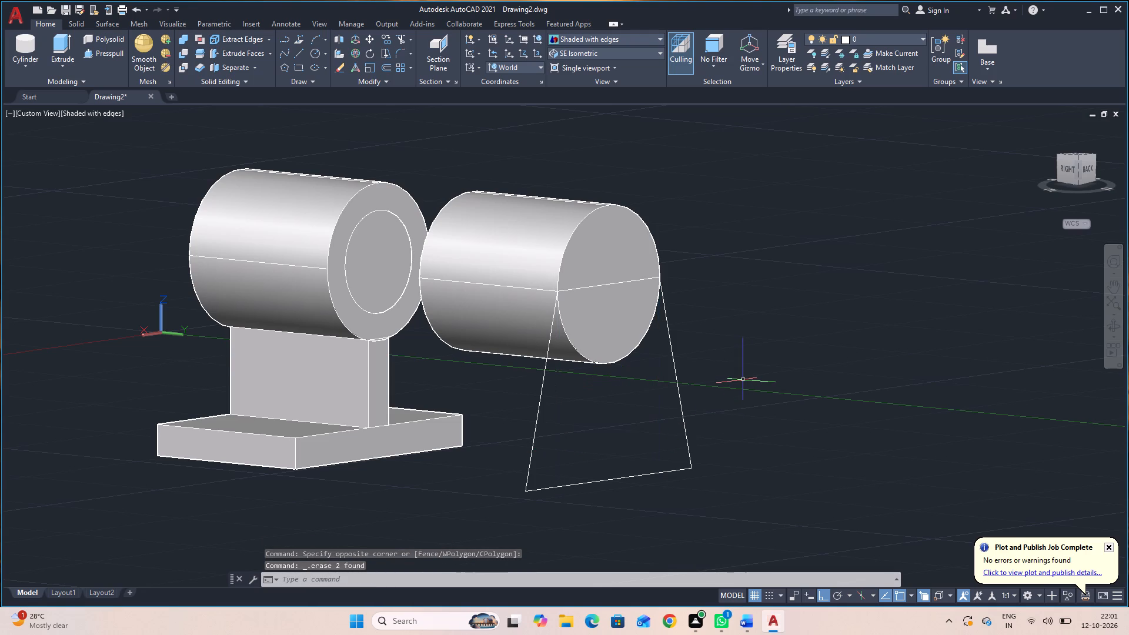
Join the trapezoid's top, slanted side and bottom lines at the copied cylinder's back face into one outline.
left_click(602, 286)
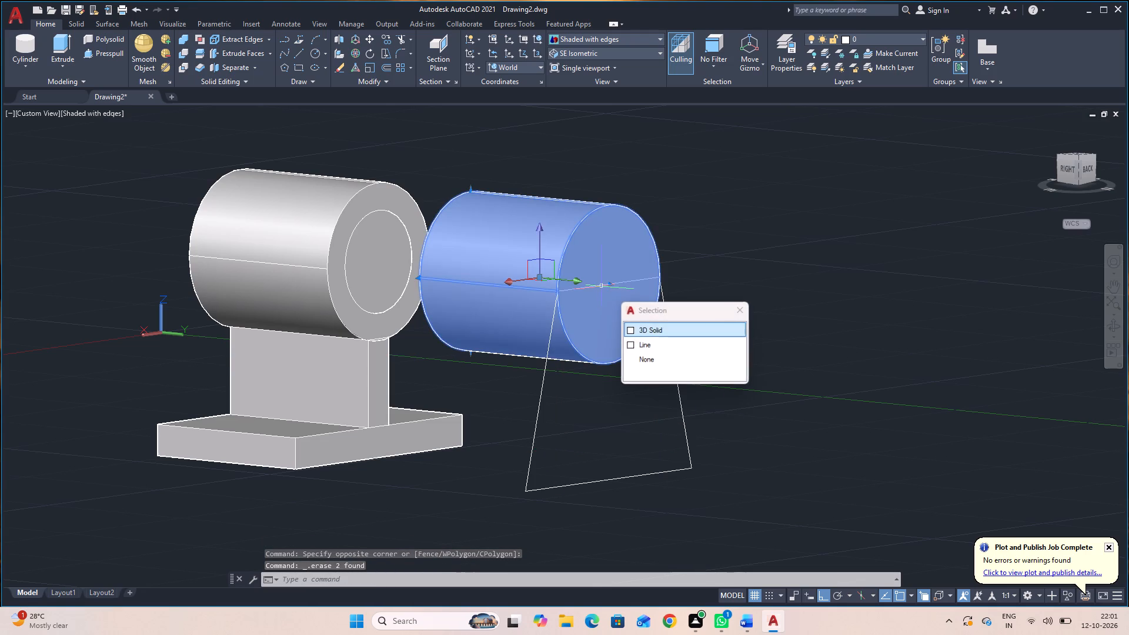
left_click(664, 345)
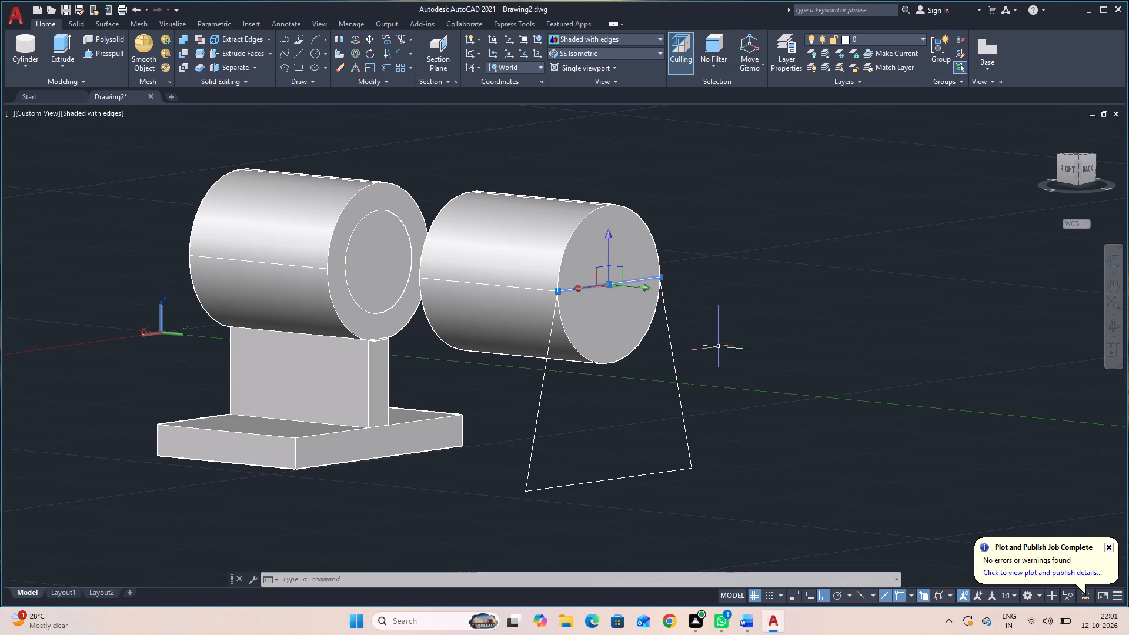
left_click(680, 399)
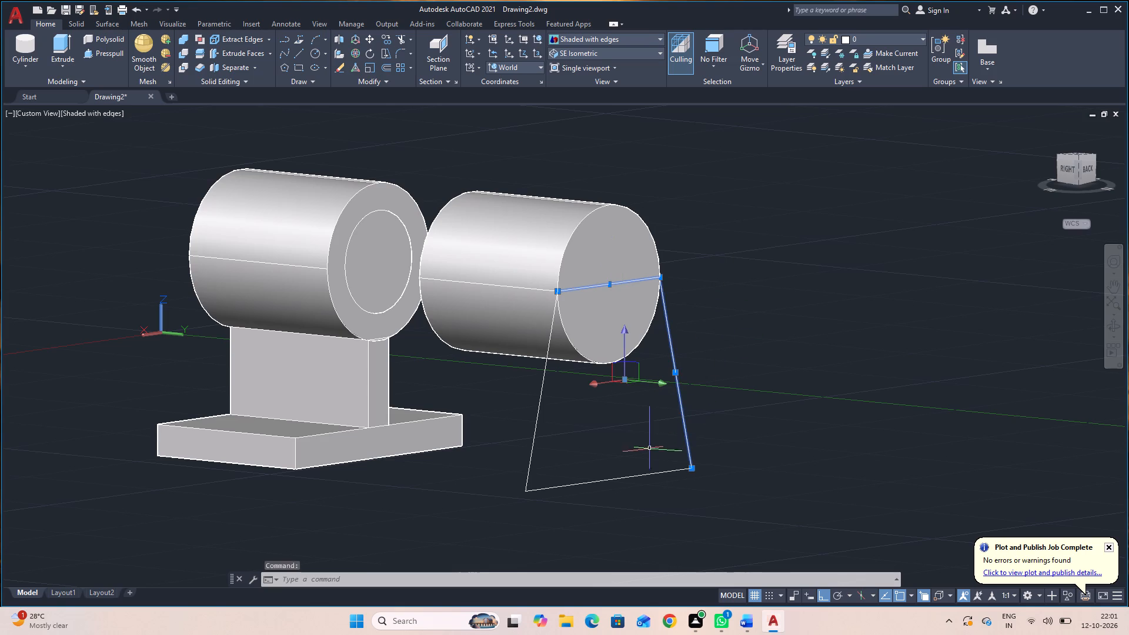
left_click(647, 476)
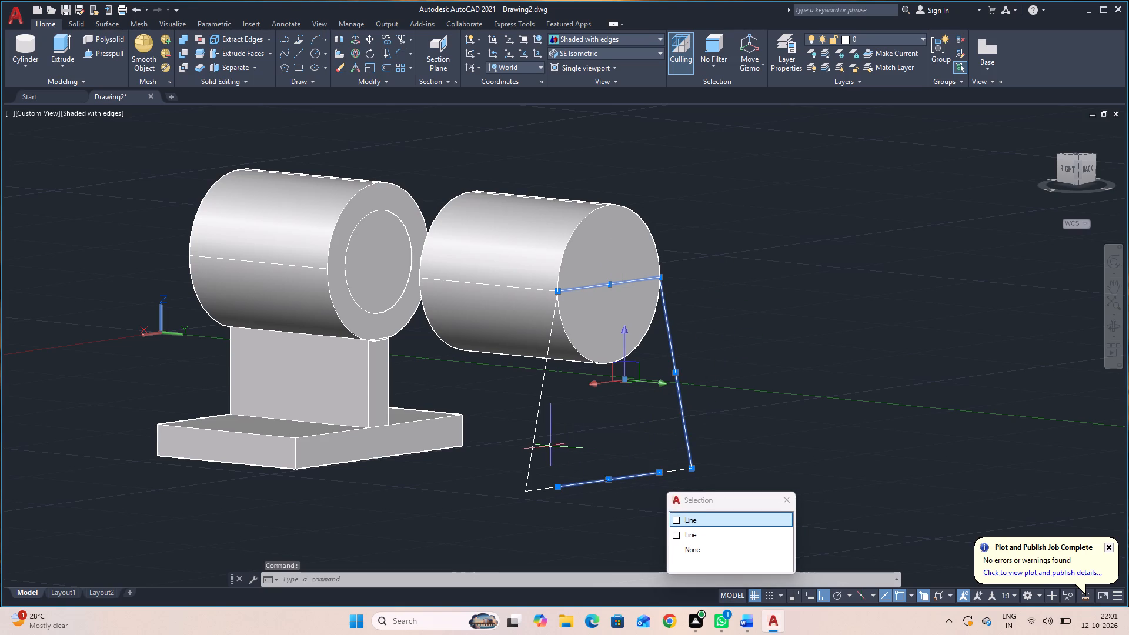
left_click(535, 430)
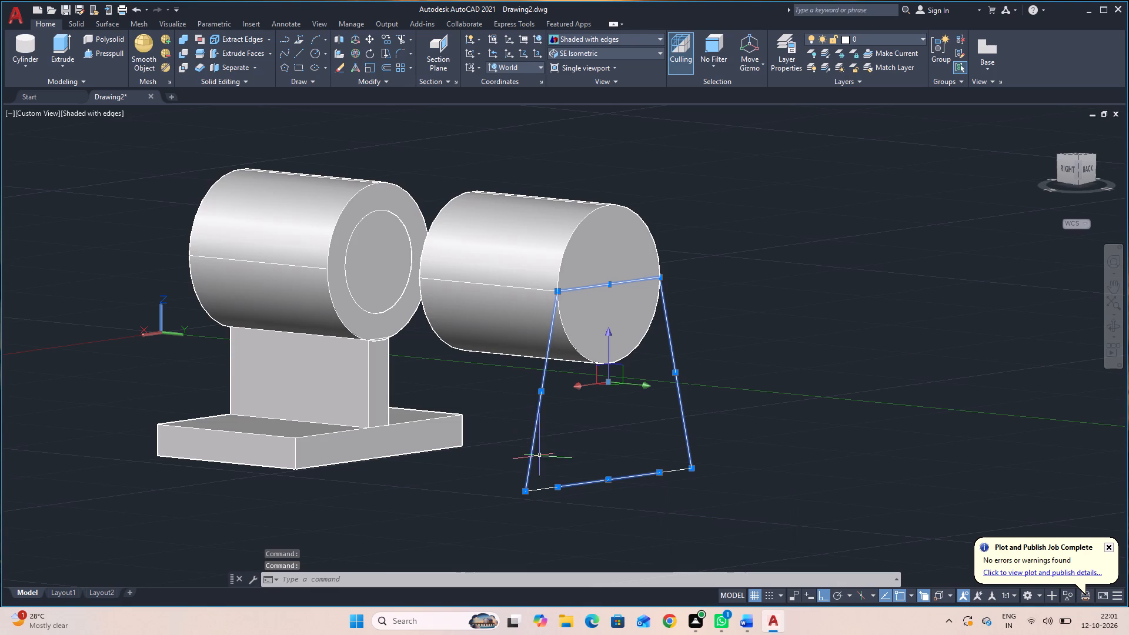
left_click(546, 490)
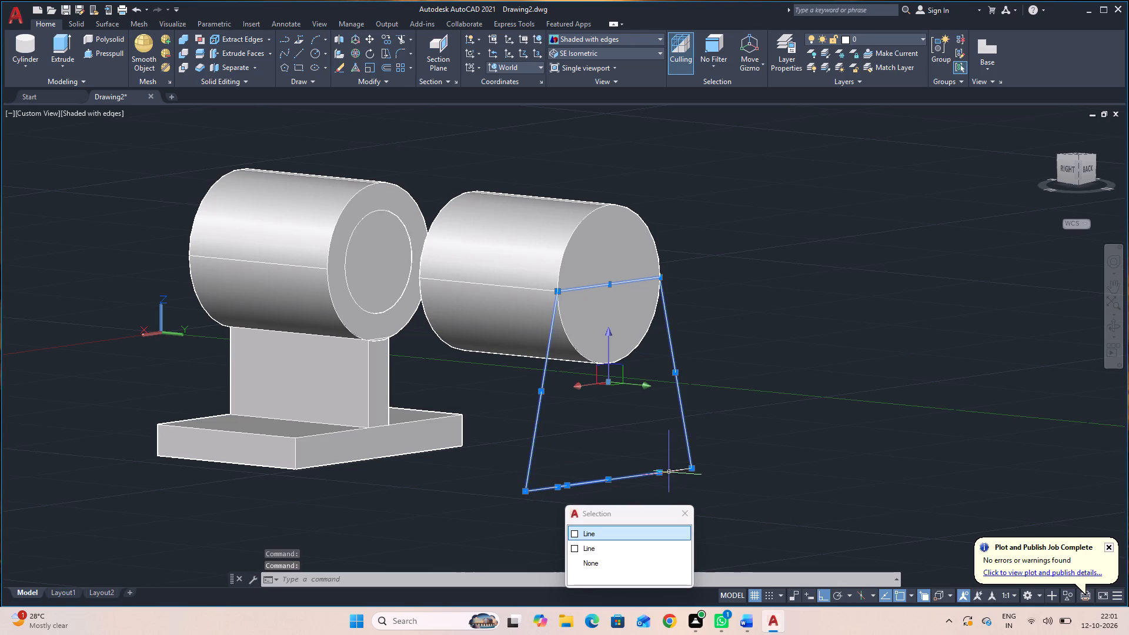
left_click(676, 471)
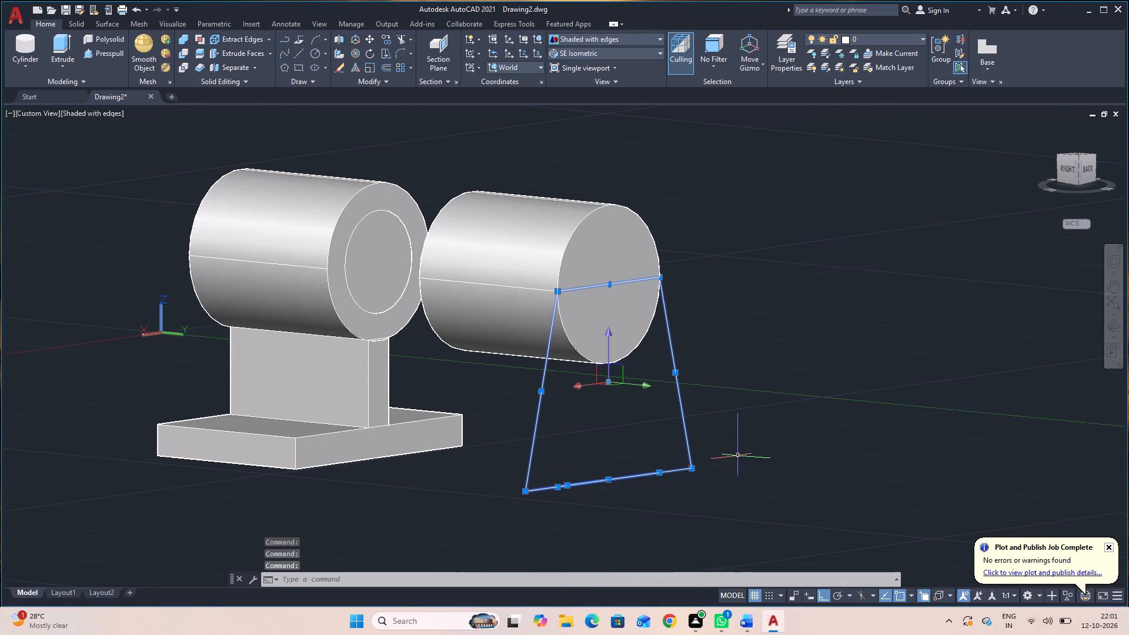
type("J")
key("space")
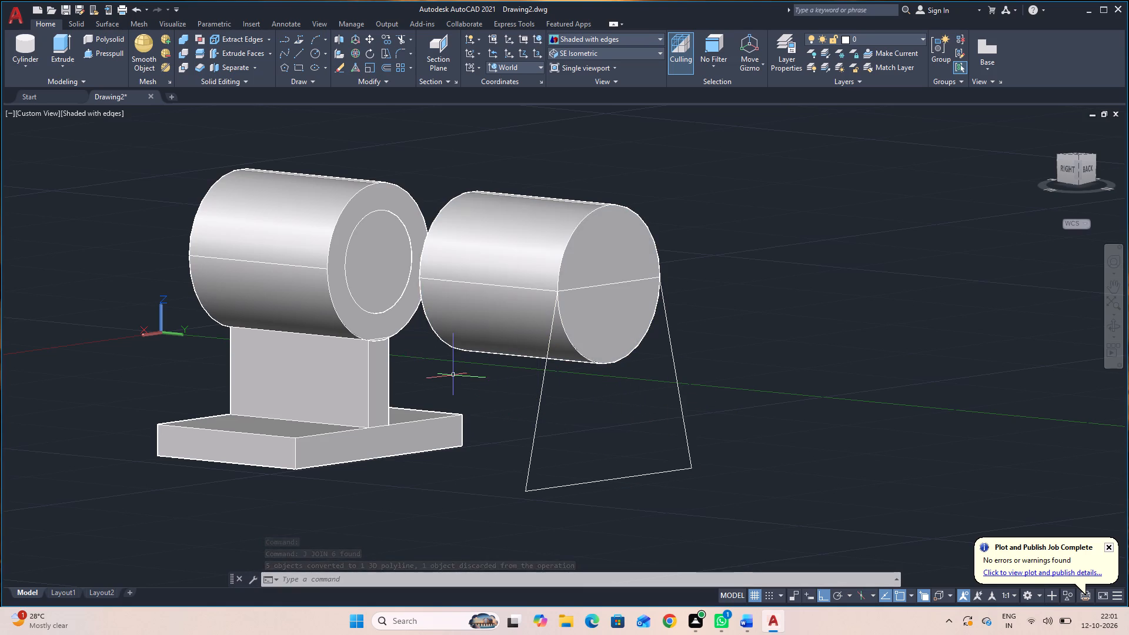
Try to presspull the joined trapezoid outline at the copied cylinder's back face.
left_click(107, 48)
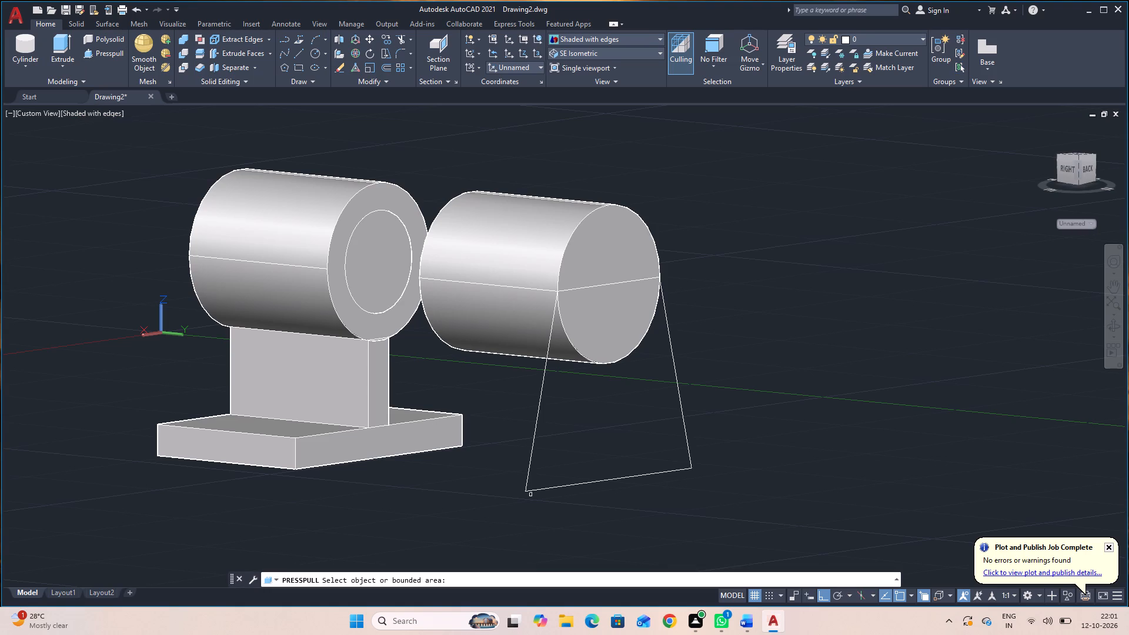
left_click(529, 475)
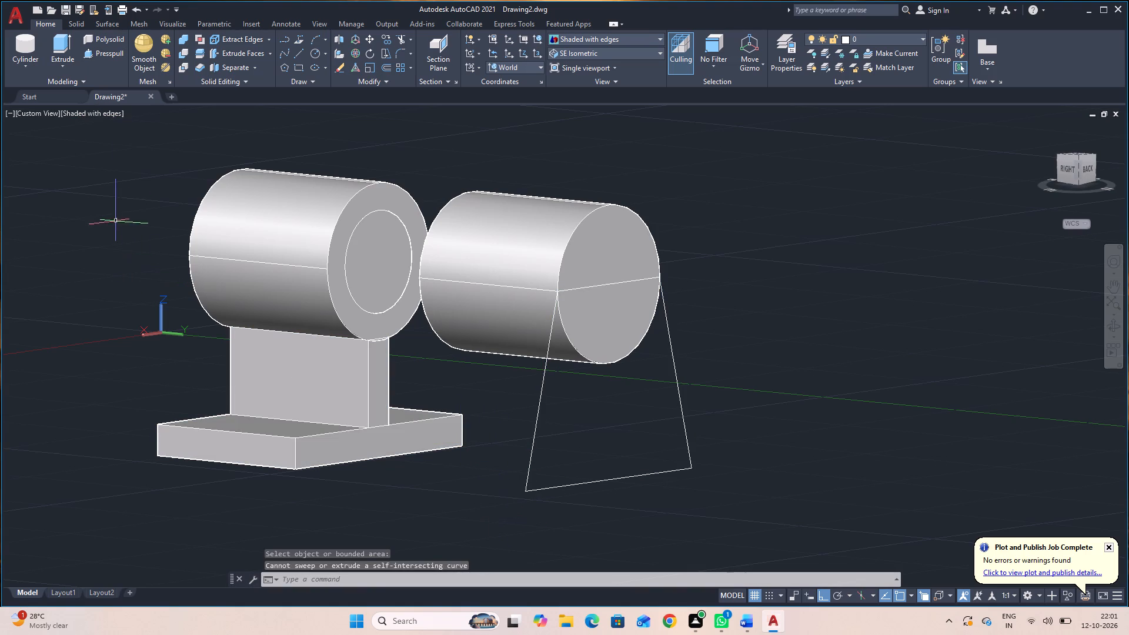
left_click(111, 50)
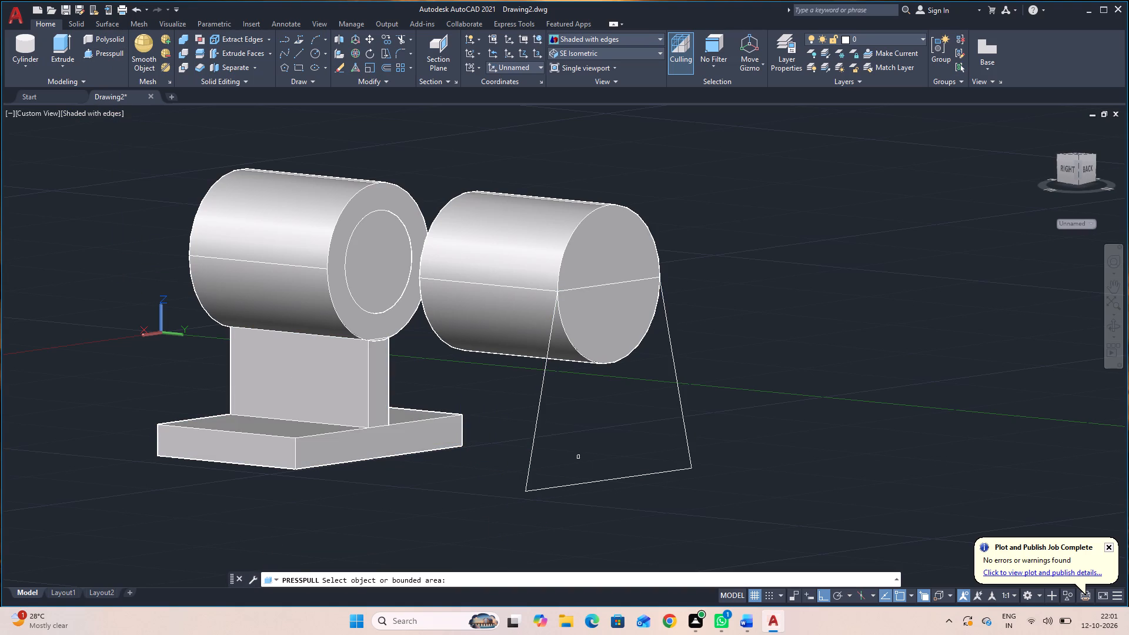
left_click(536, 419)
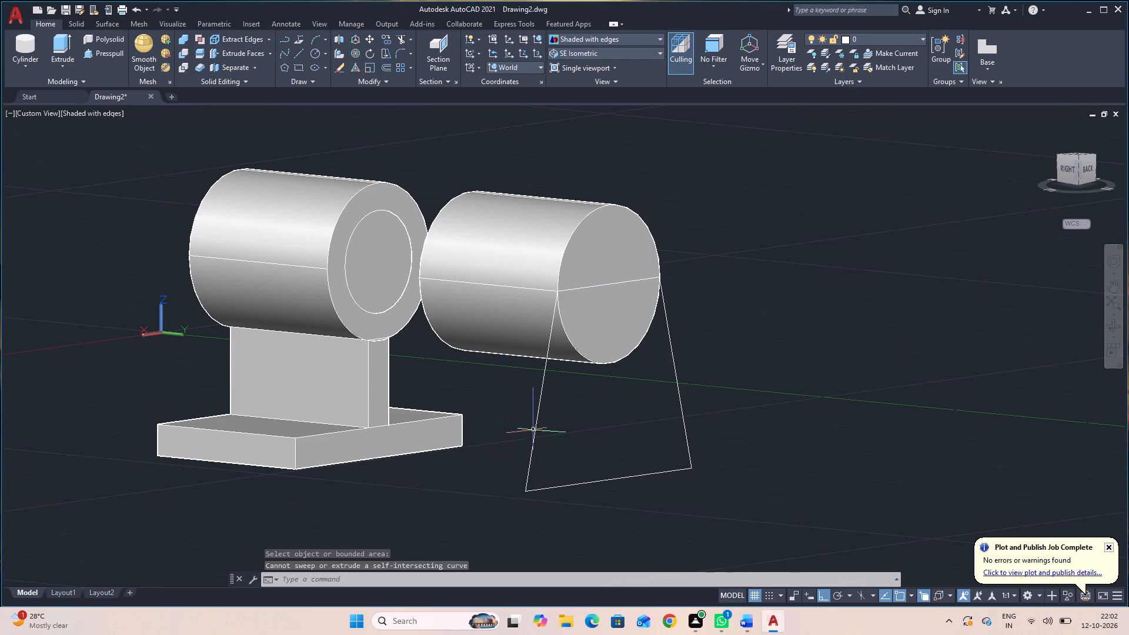
Move the trapezoid outline about 88 toward -X from its lower +X corner, clear of the copied cylinder.
left_click(538, 428)
left_click(516, 440)
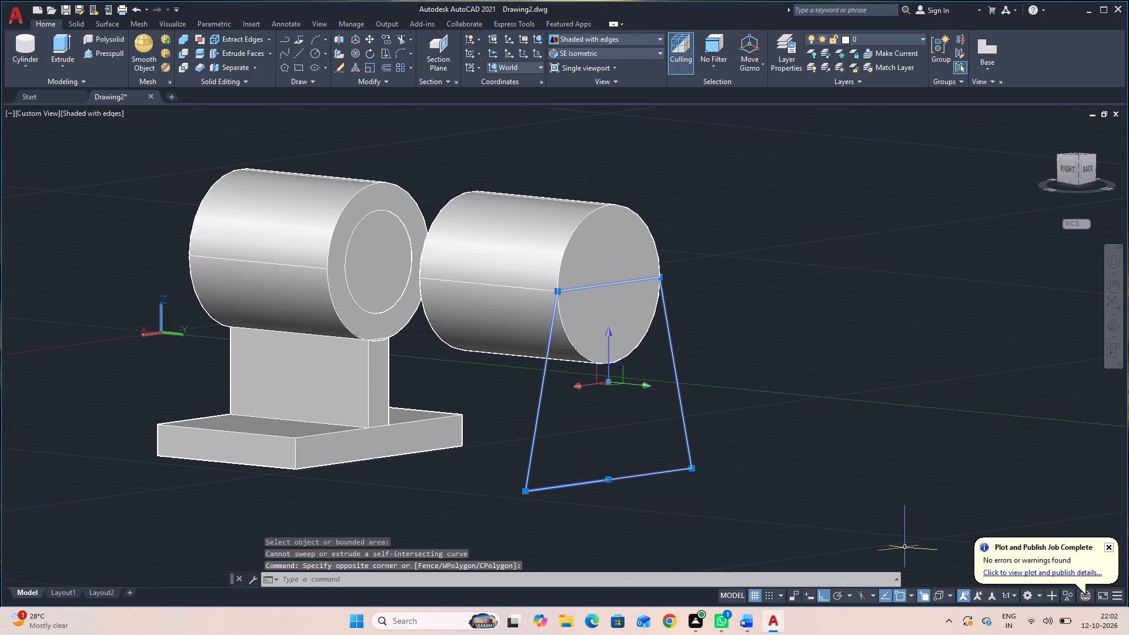
type("M")
key("space")
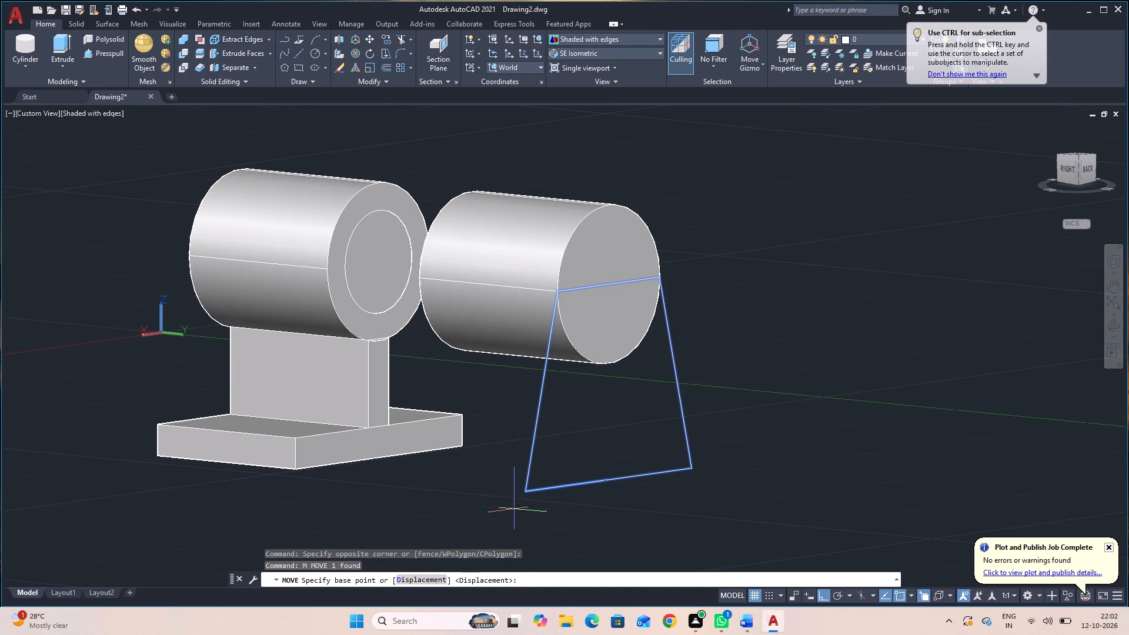
left_click(530, 494)
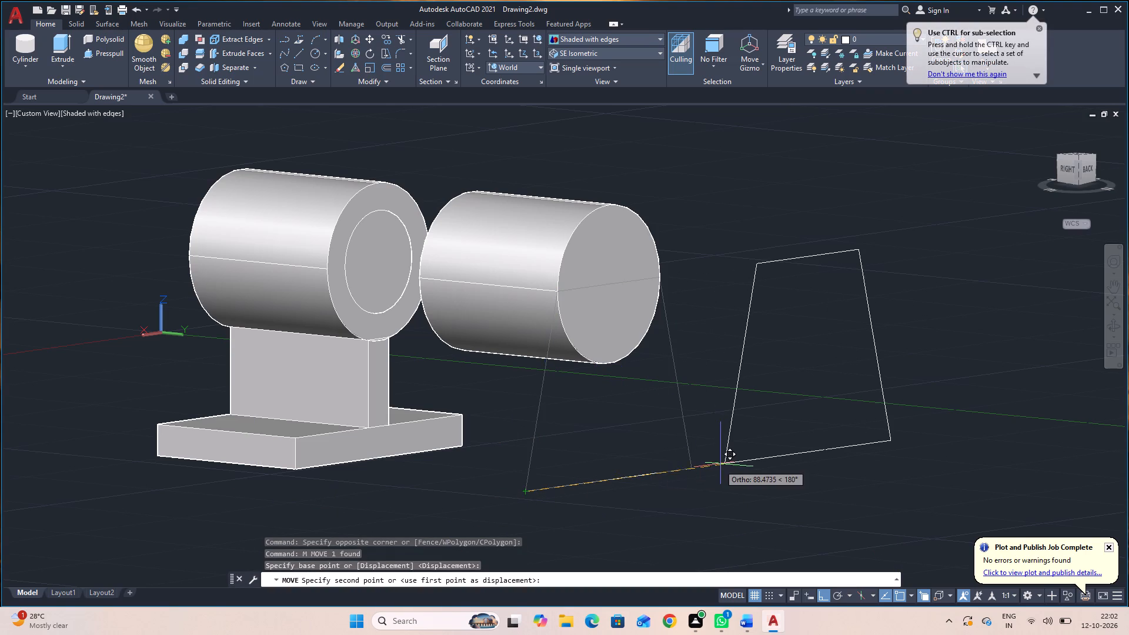
left_click(721, 464)
Delete the leftover horizontal construction line below the copied cylinder.
left_click(630, 478)
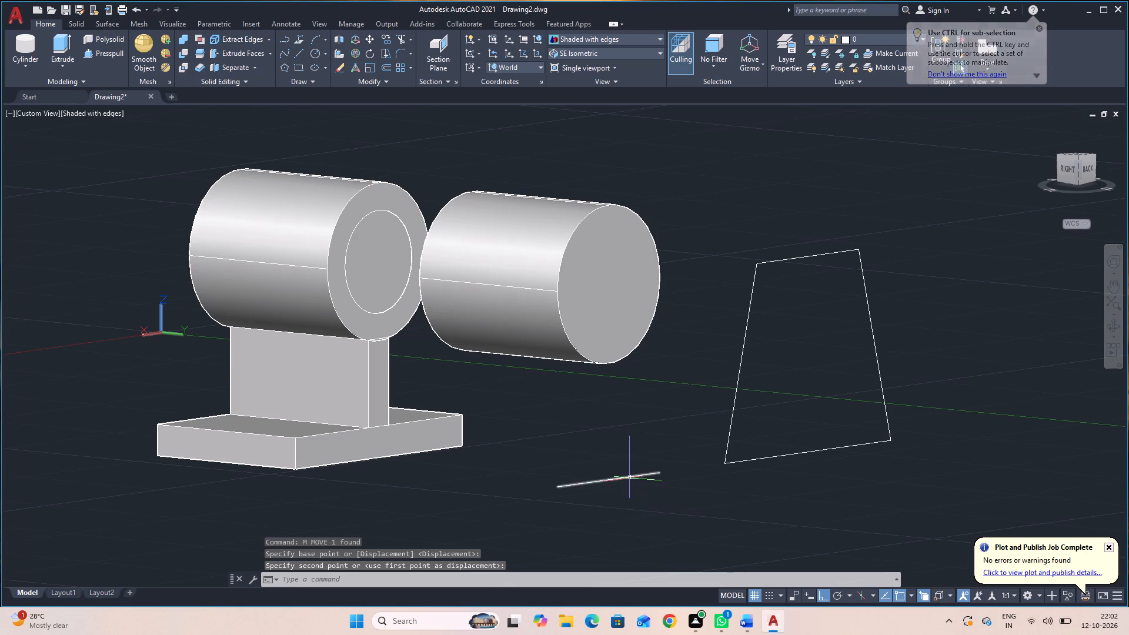
key("Delete")
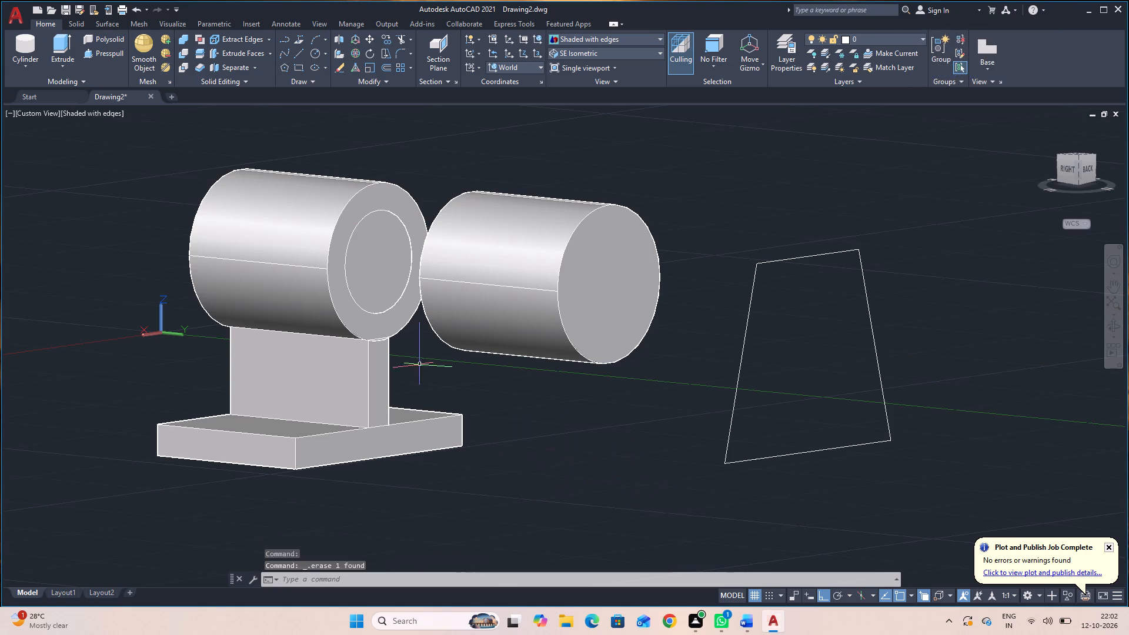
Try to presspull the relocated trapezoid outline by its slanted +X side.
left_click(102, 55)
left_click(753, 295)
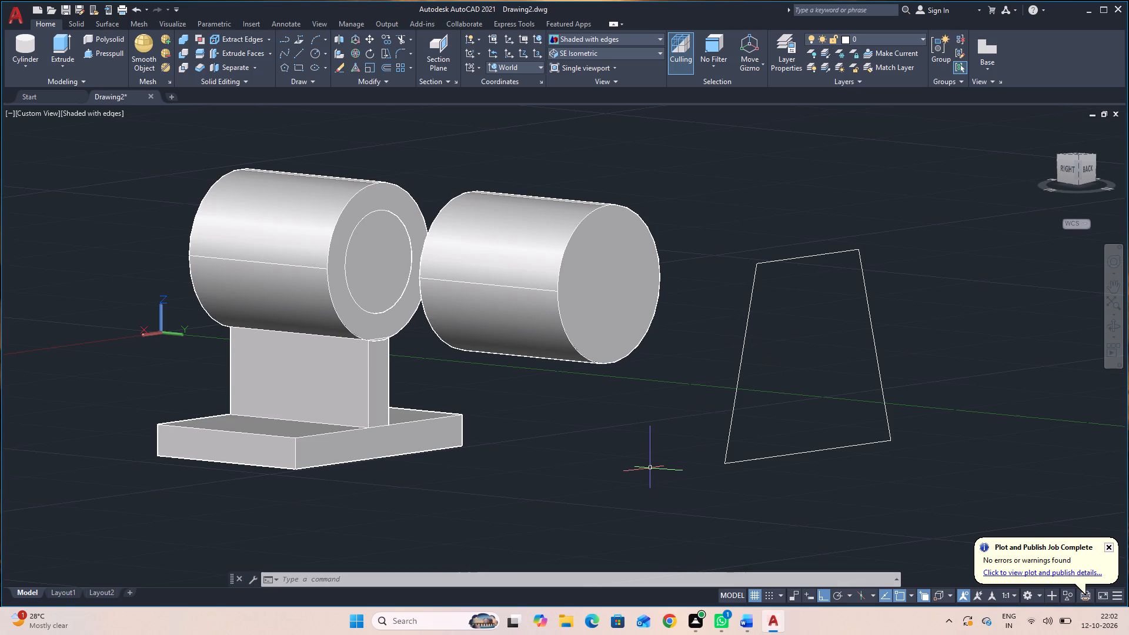
Move the trapezoid outline straight up along +Z from its lower +X corner.
left_click(733, 421)
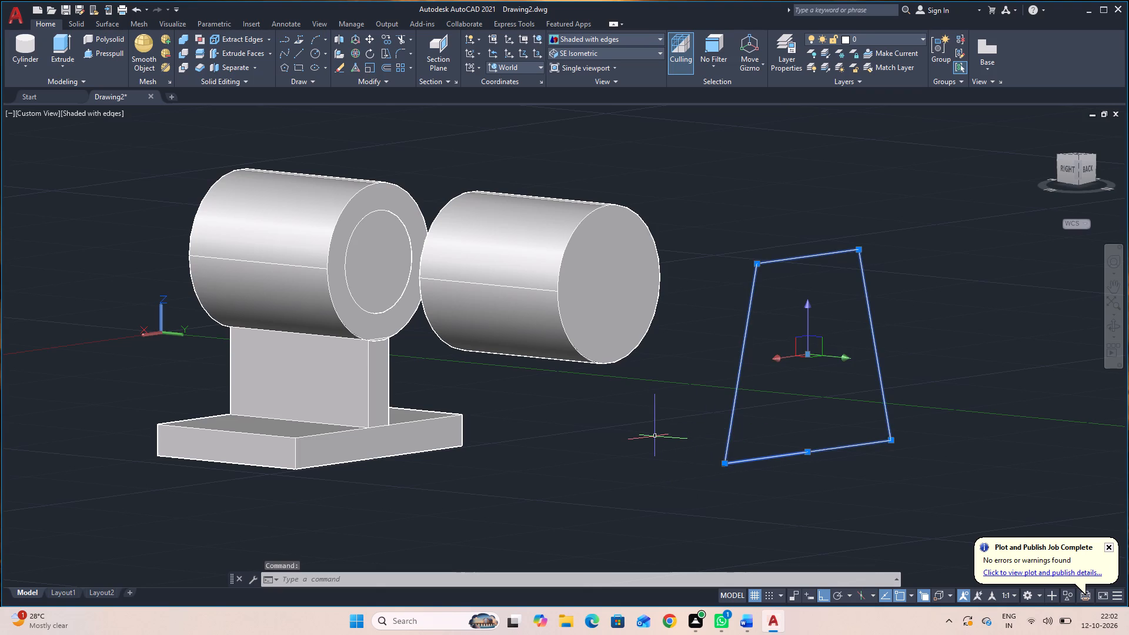
key("m")
key("space")
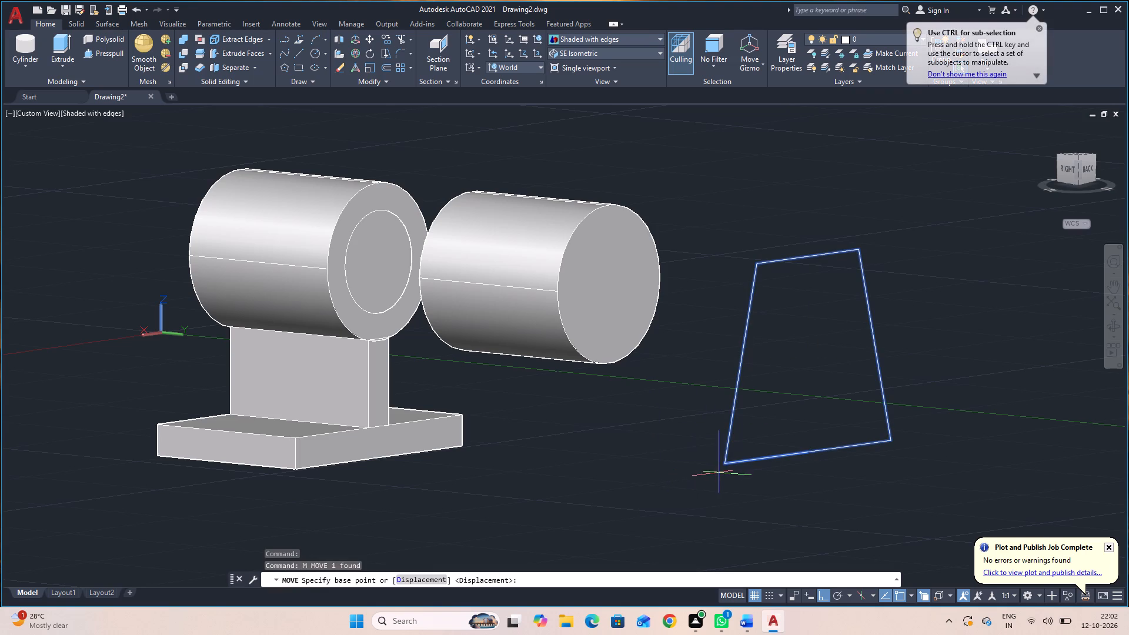
left_click(726, 464)
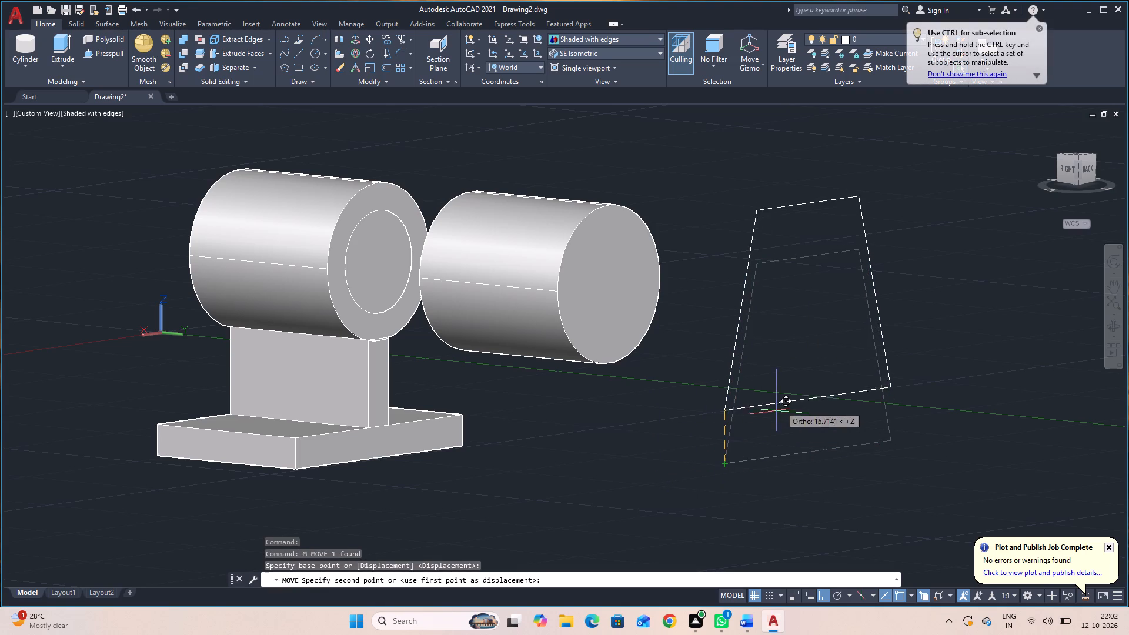
left_click(820, 343)
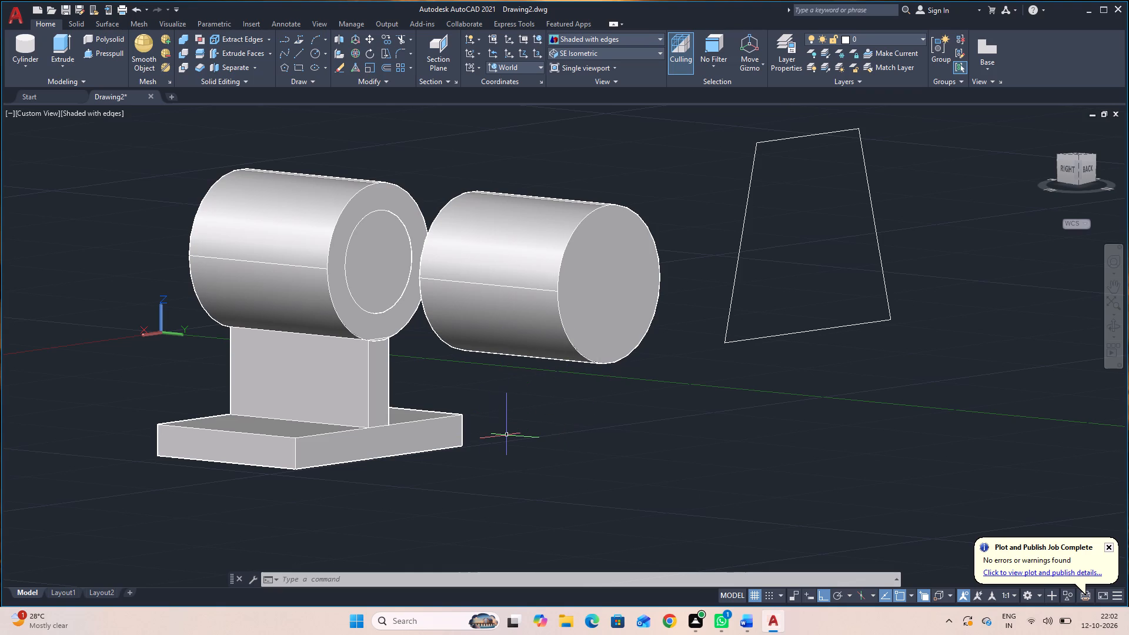
Draw a closed rectangle of lines from the copied cylinder's back-face +X quadrant: across to the opposite quadrant, 46 down, back toward +X, up to the start.
key("l")
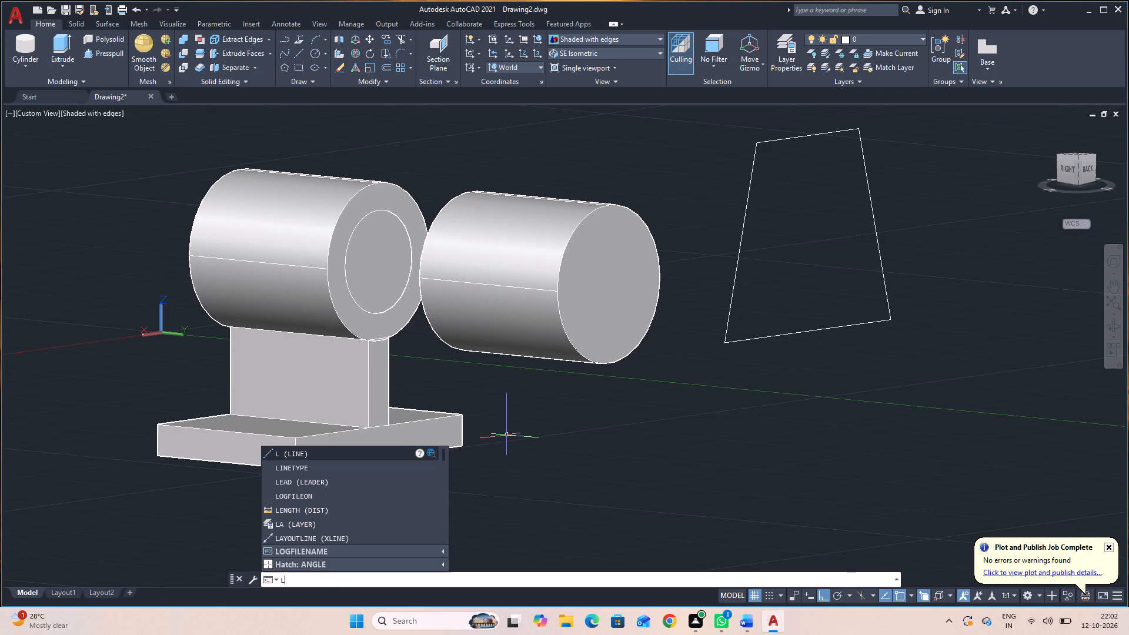
key("space")
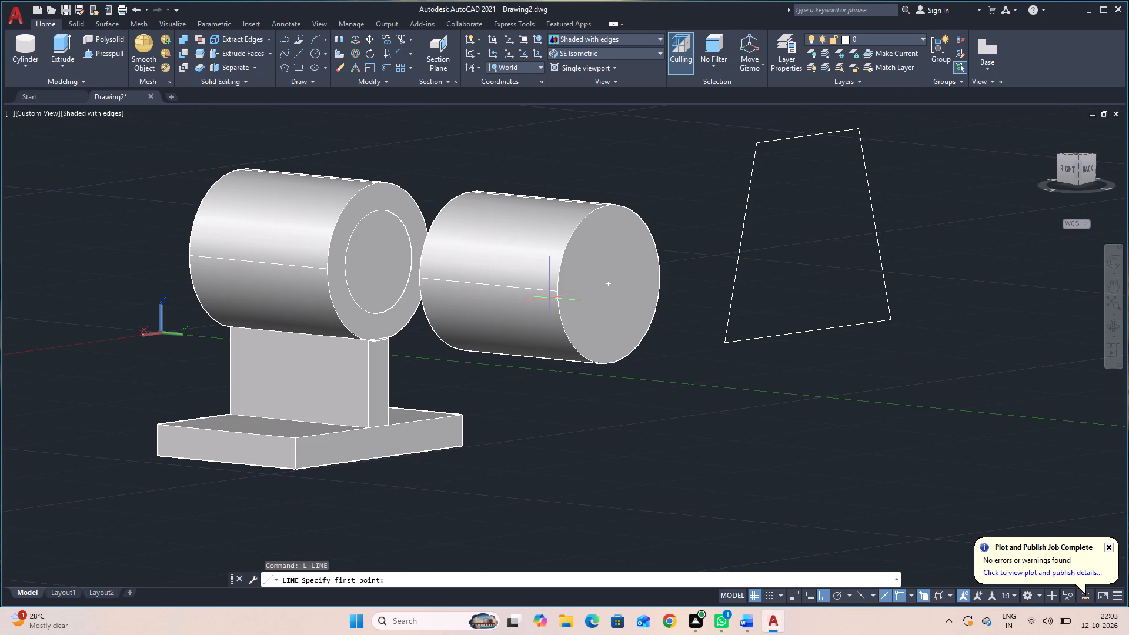
right_click(664, 415, "shift")
left_click(699, 289)
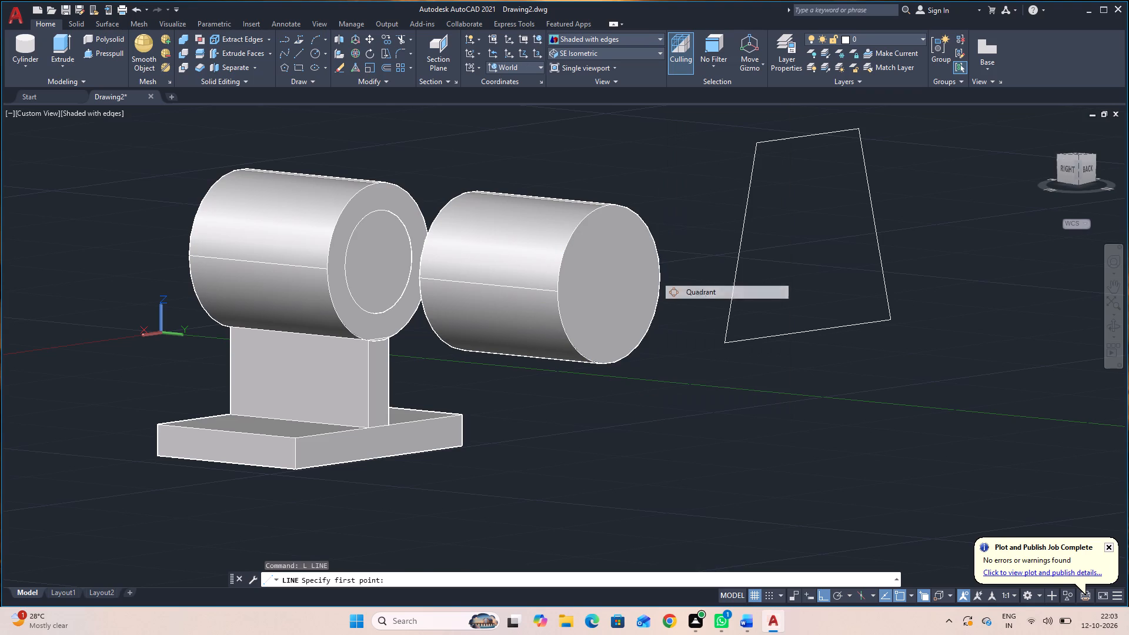
left_click(560, 289)
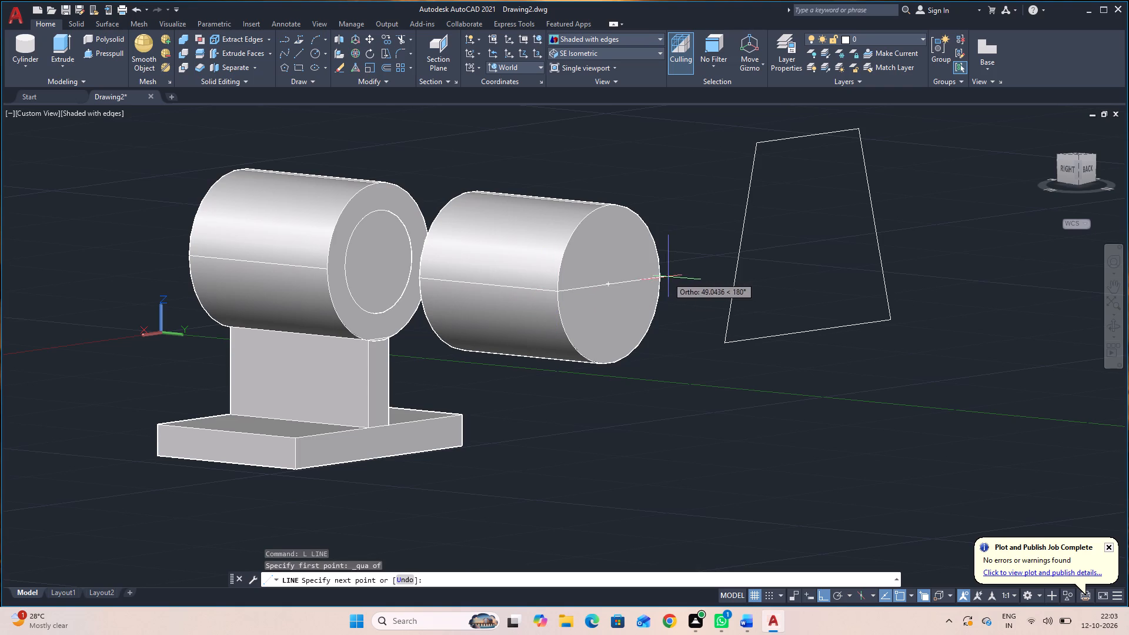
left_click(662, 278)
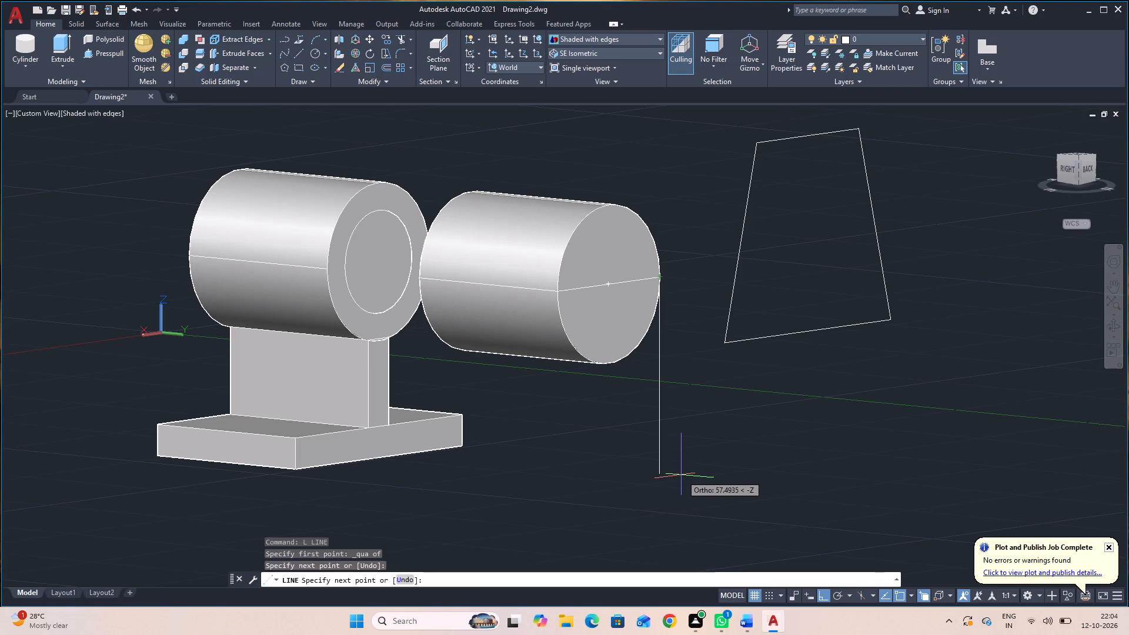
type("46")
key("Return")
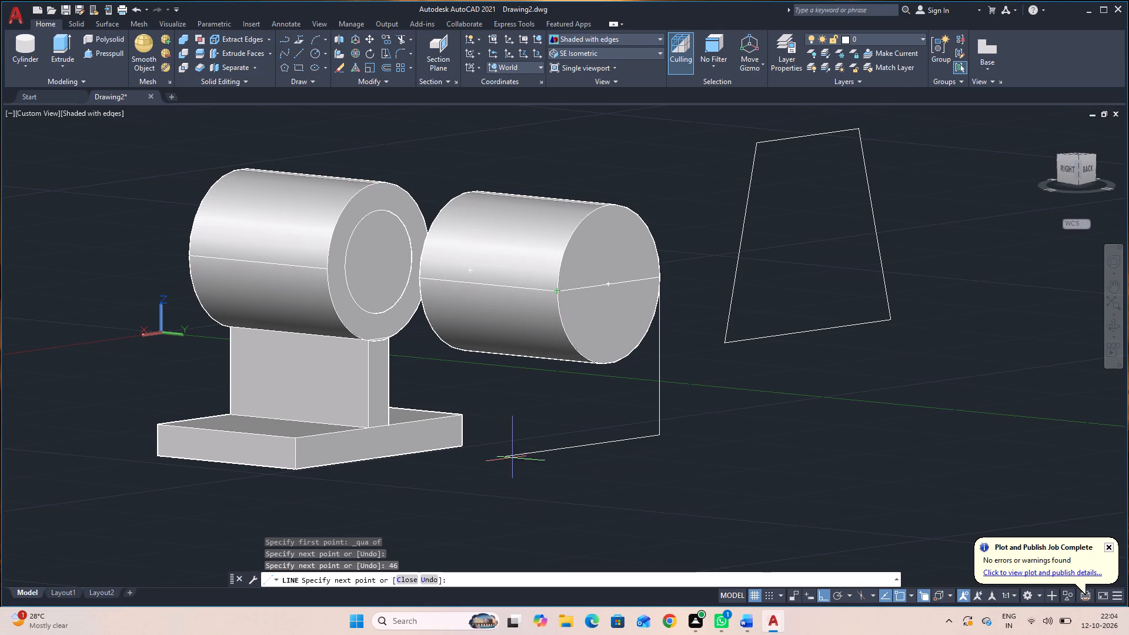
left_click(557, 449)
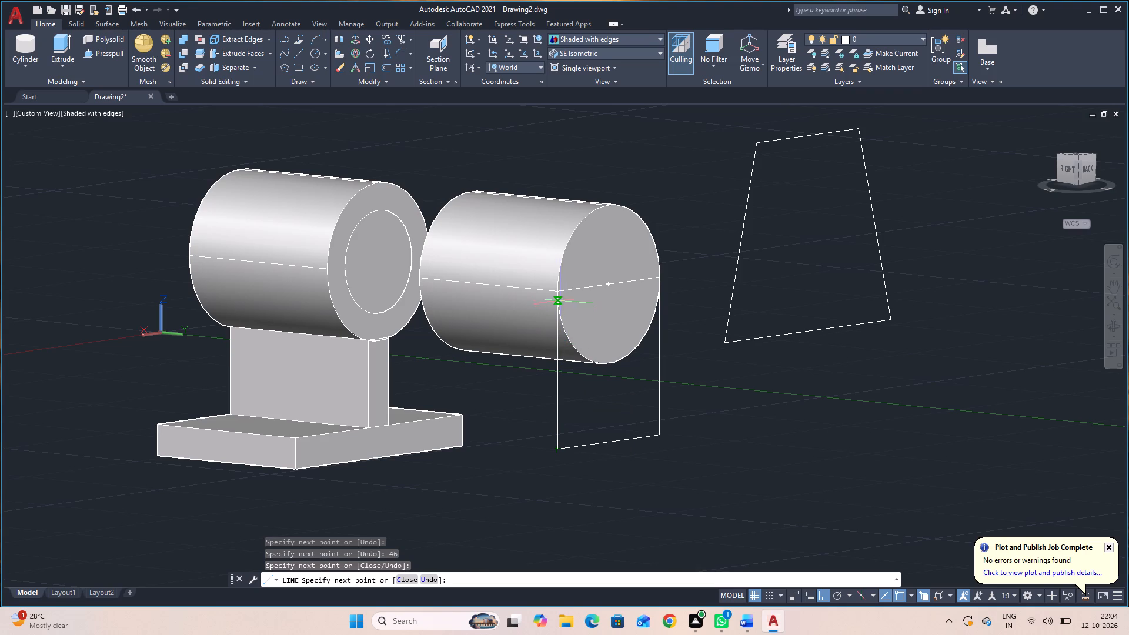
left_click(557, 292)
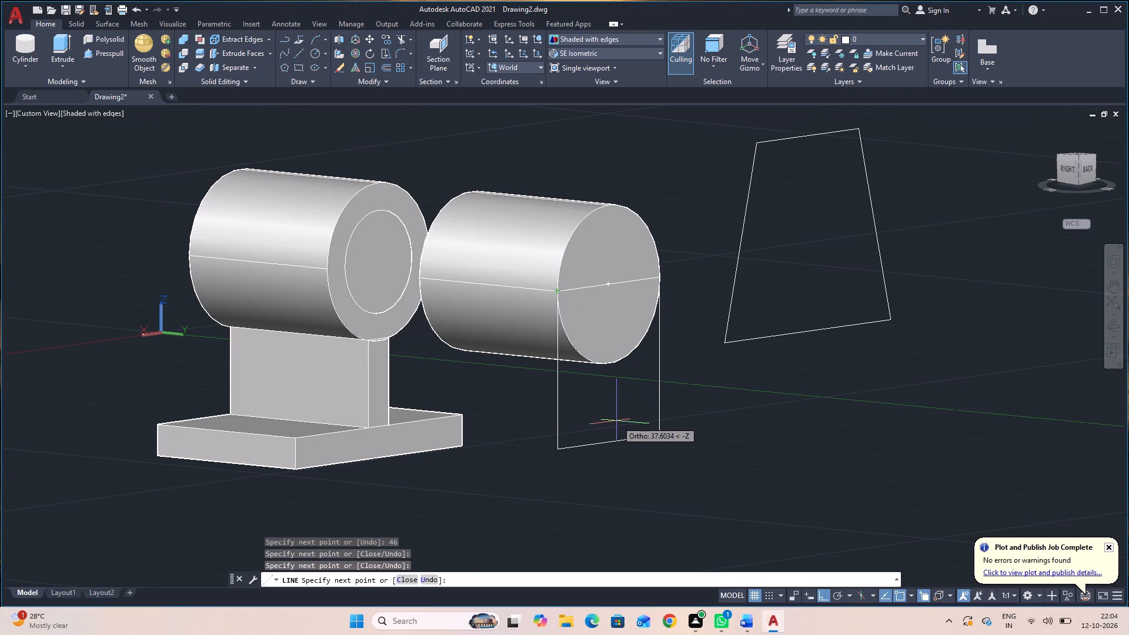
key("Escape")
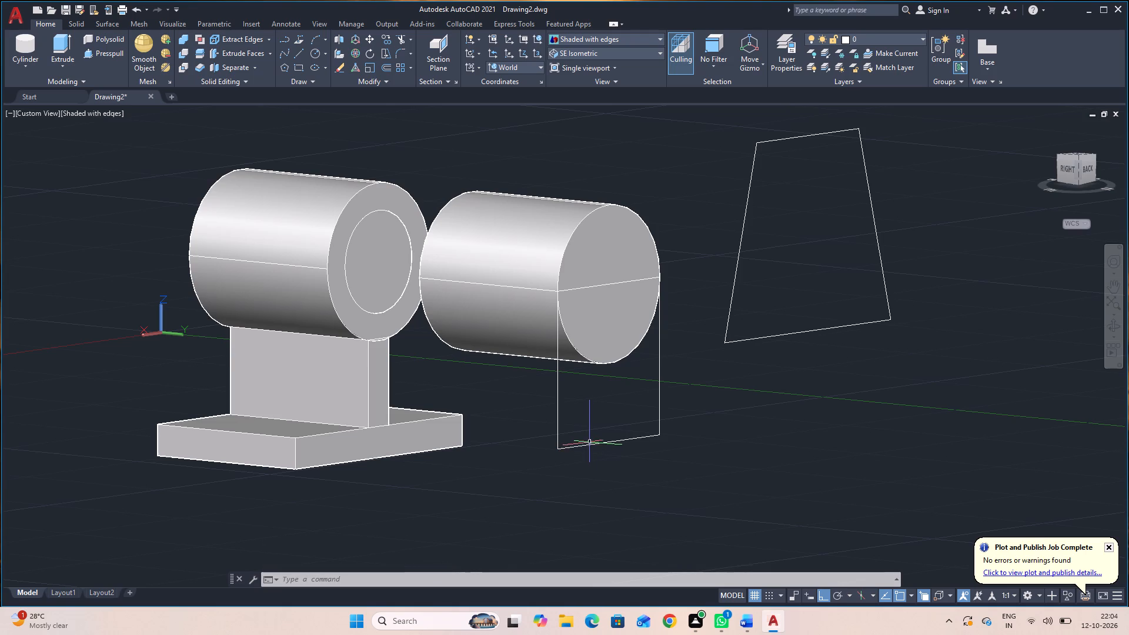
Join the four lines of the rectangle at the copied cylinder's back face into a single polyline.
left_click(590, 446)
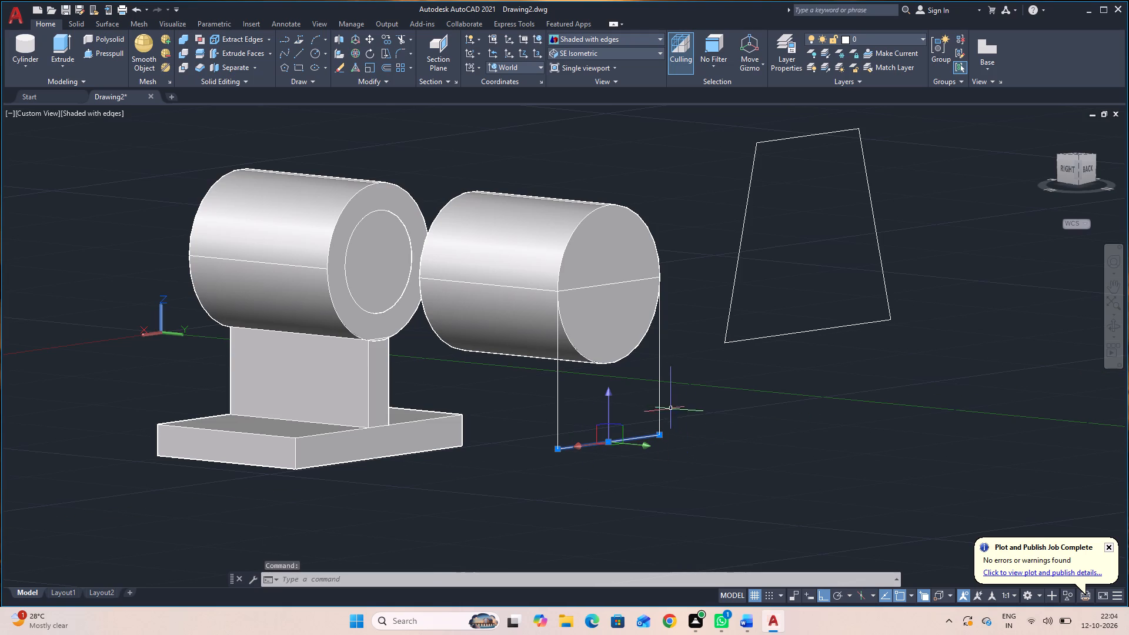
left_click(660, 392)
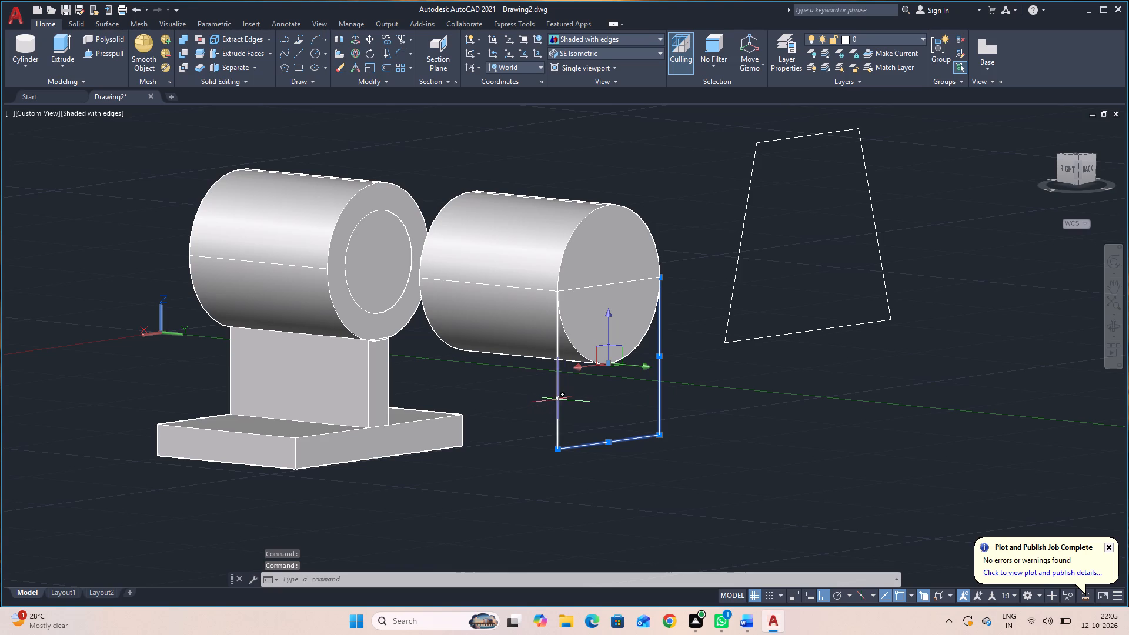
left_click(559, 397)
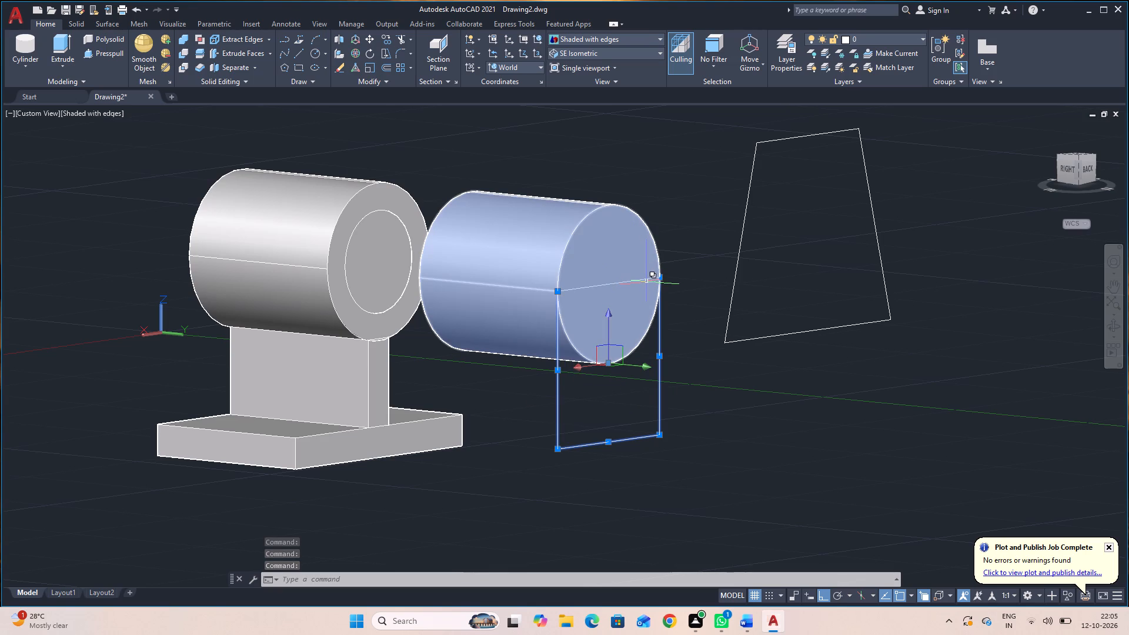
left_click(645, 279)
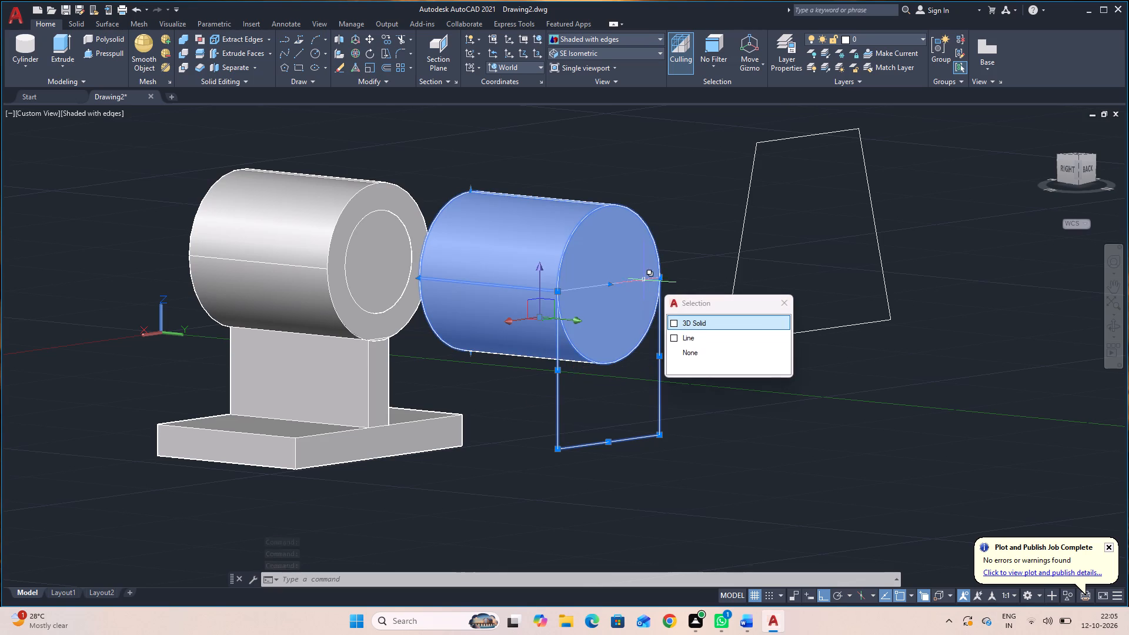
left_click(677, 333)
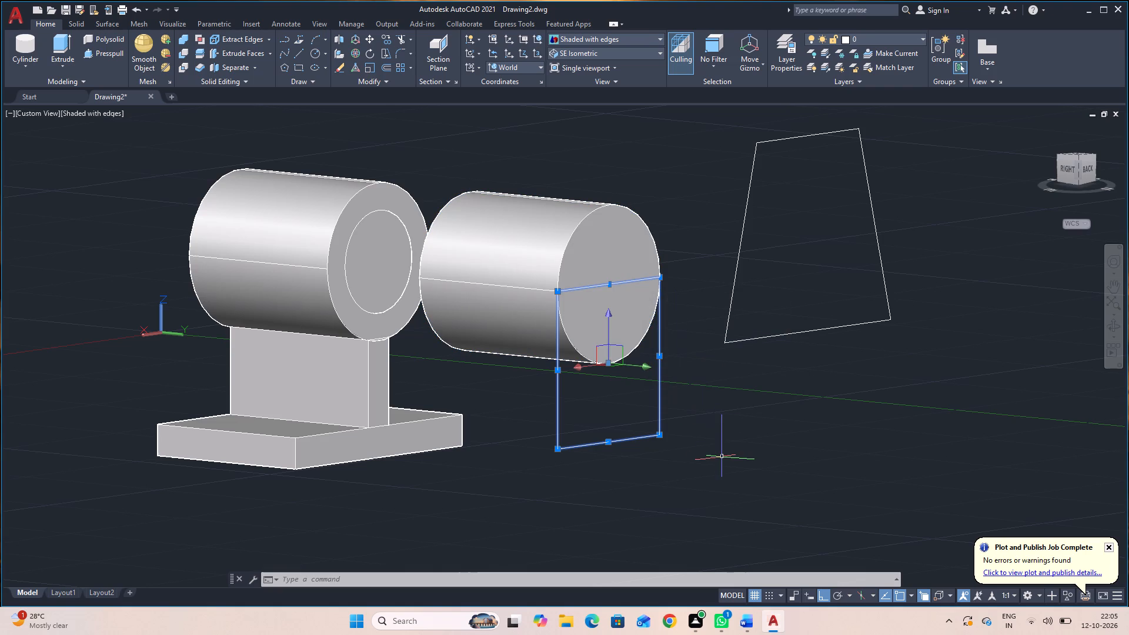
type("J")
key("space")
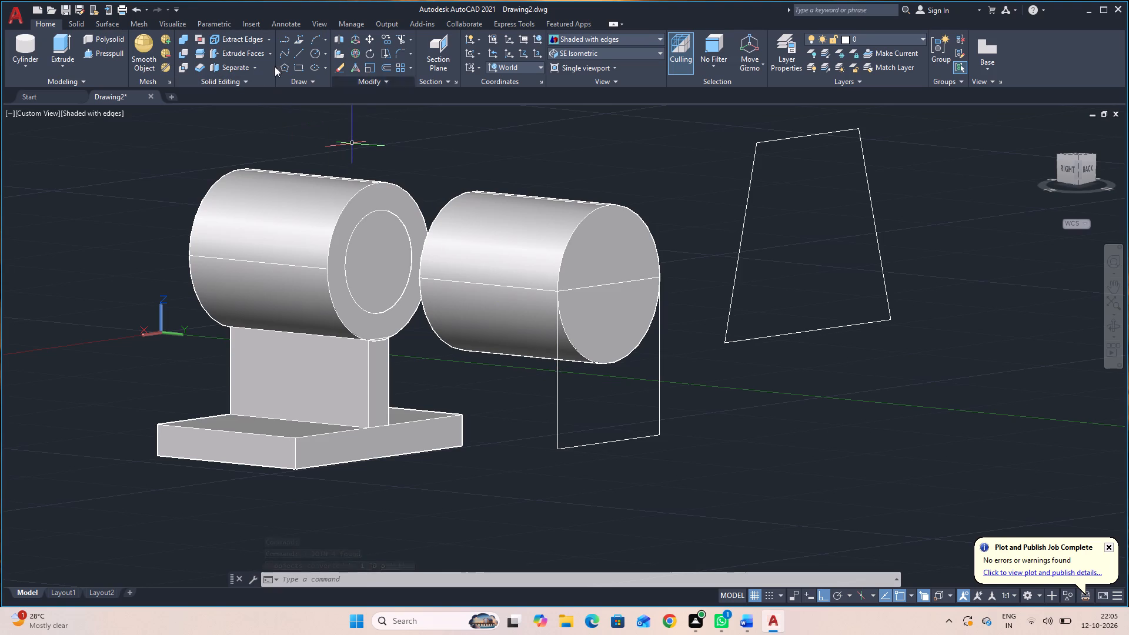
Presspull the joined rectangle 8 outward, away from the copied cylinder's back face, to form a solid plate.
left_click(100, 49)
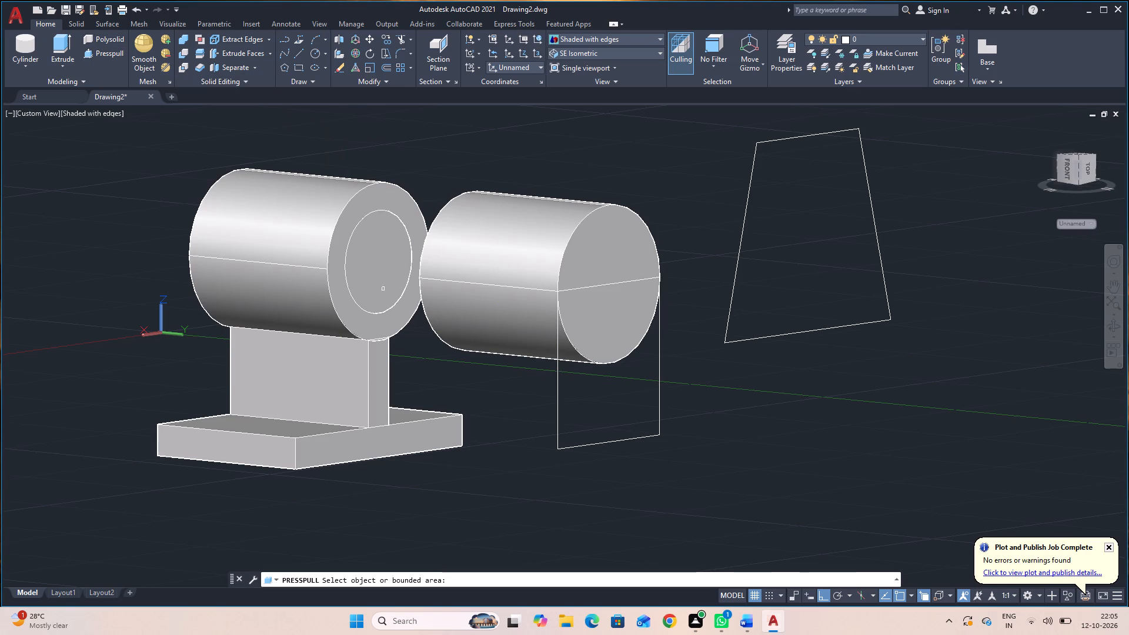
left_click(559, 413)
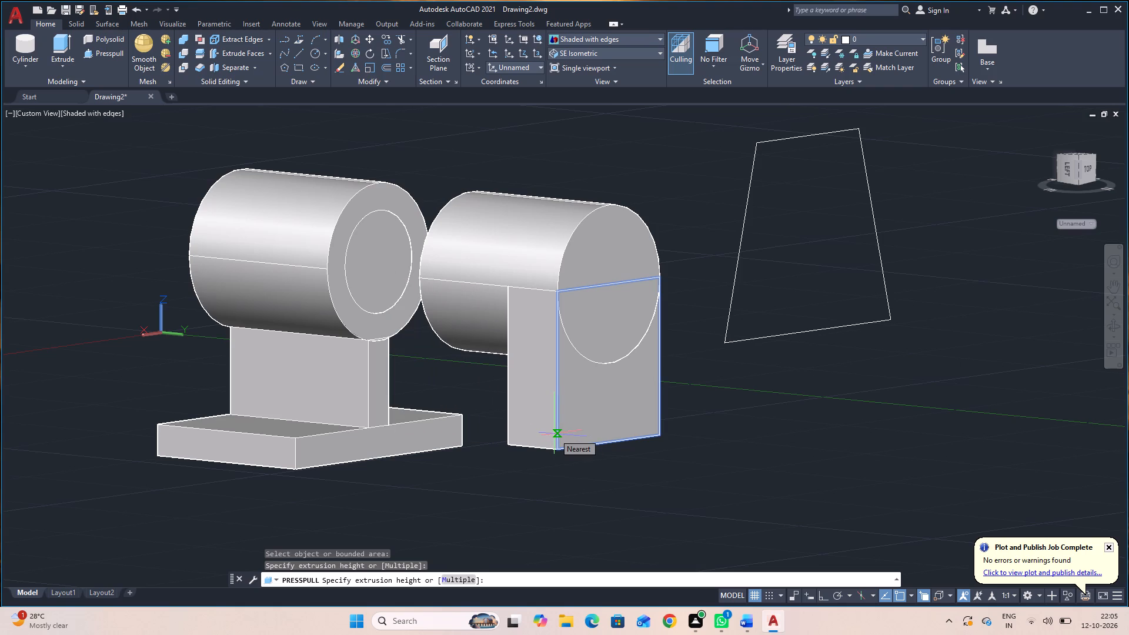
key("8")
key("Return")
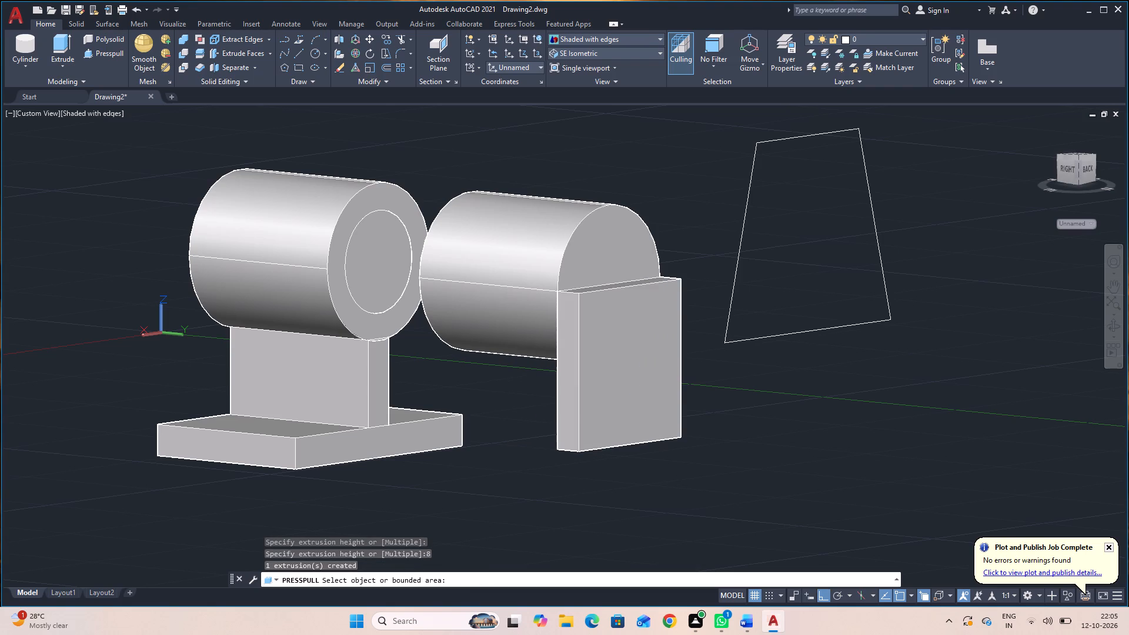
key("Escape")
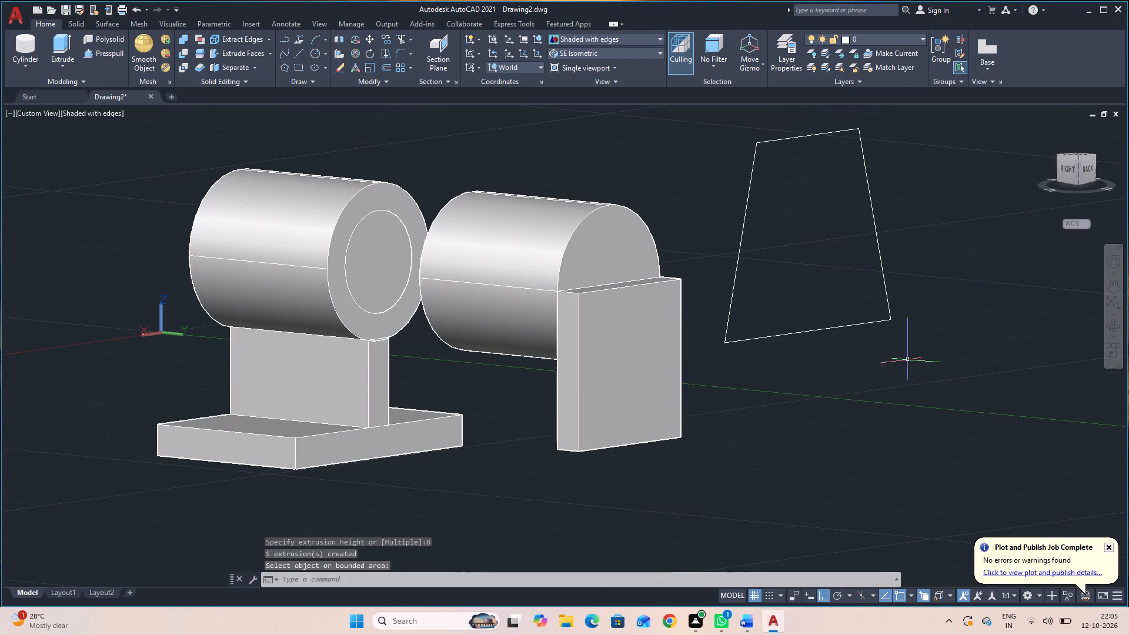
Move the trapezoid outline by its top-edge midpoint, with ortho off, to the midpoint of the new plate's outer top edge.
left_click(806, 136)
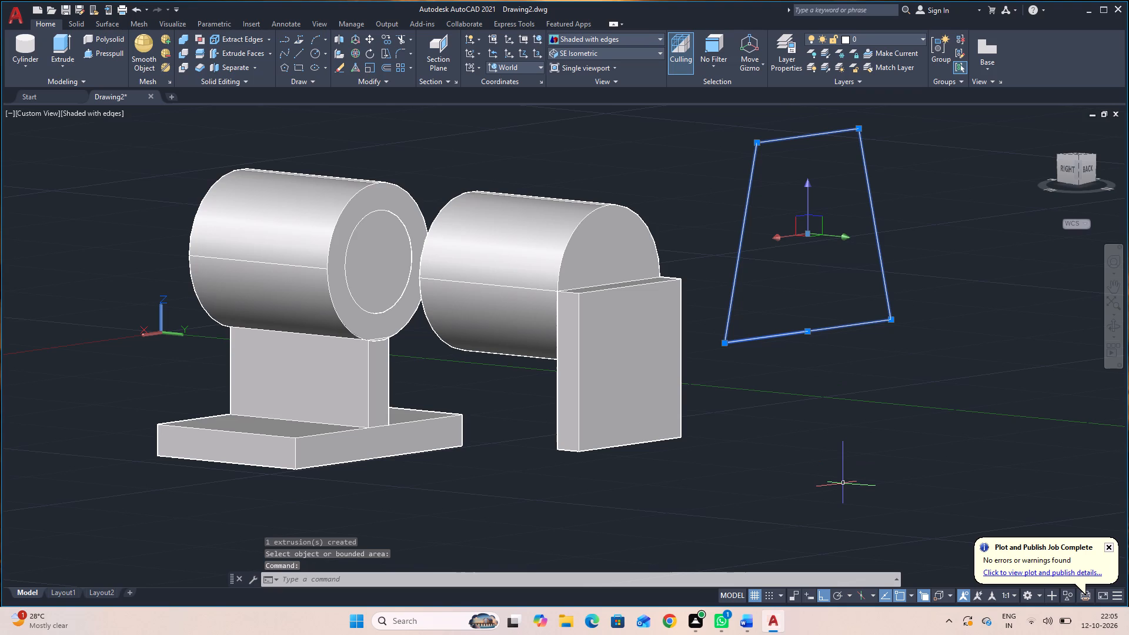
key("m")
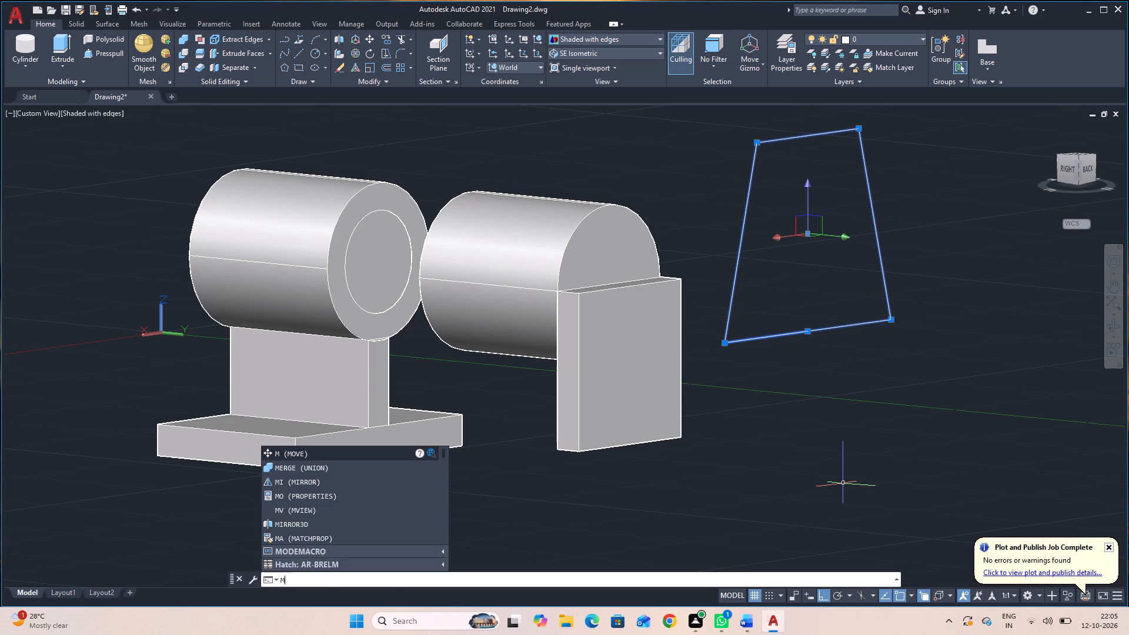
key("space")
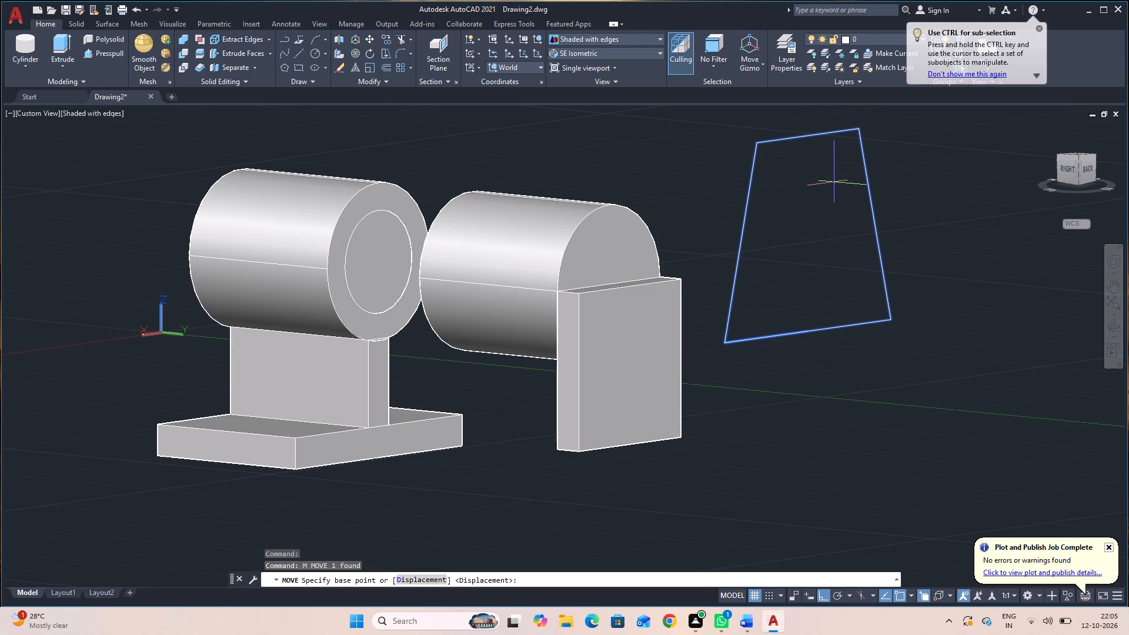
left_click(806, 138)
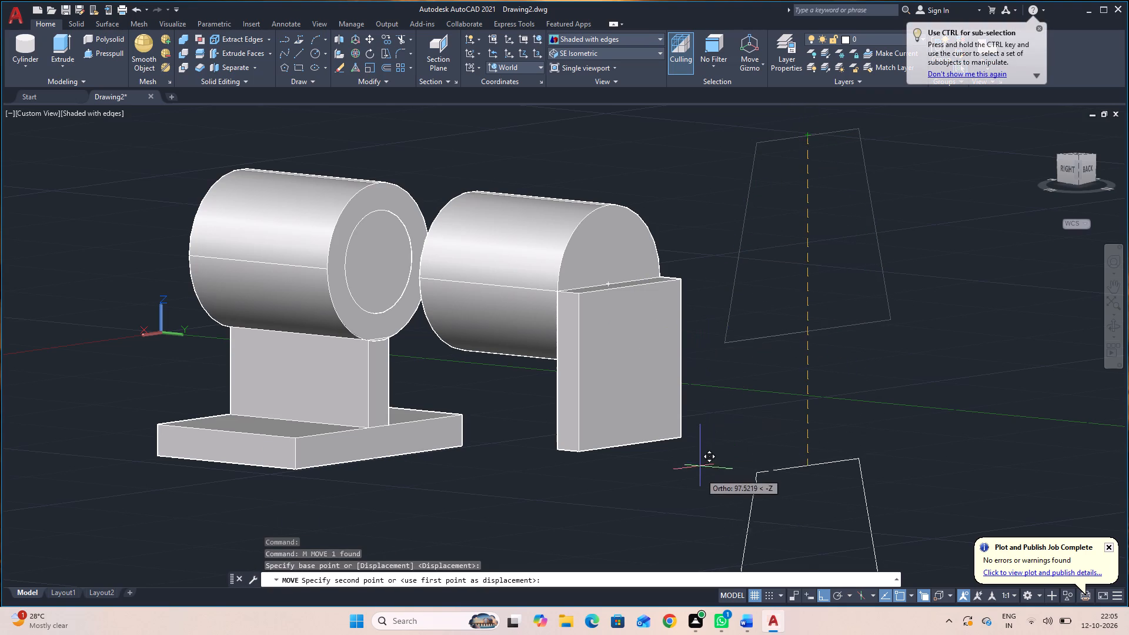
left_click(821, 598)
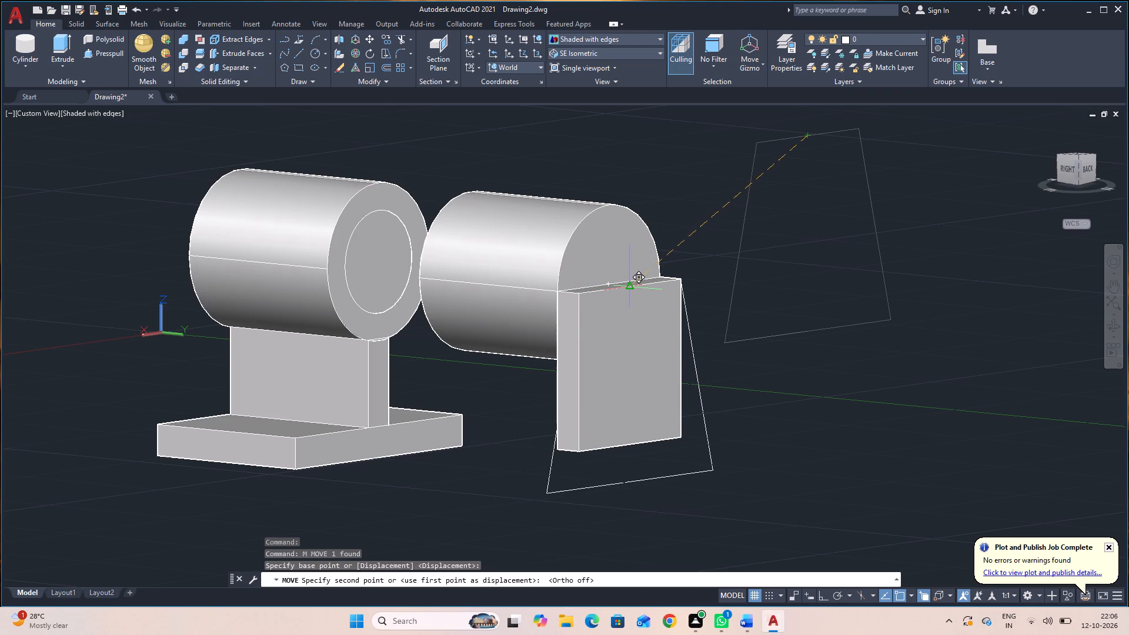
left_click(632, 285)
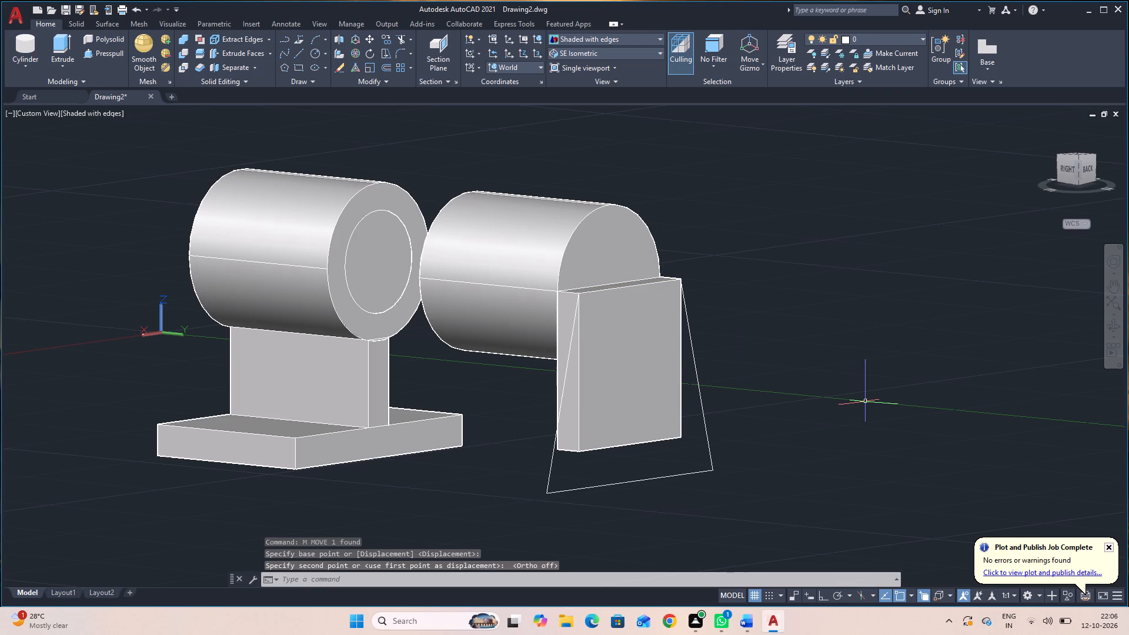
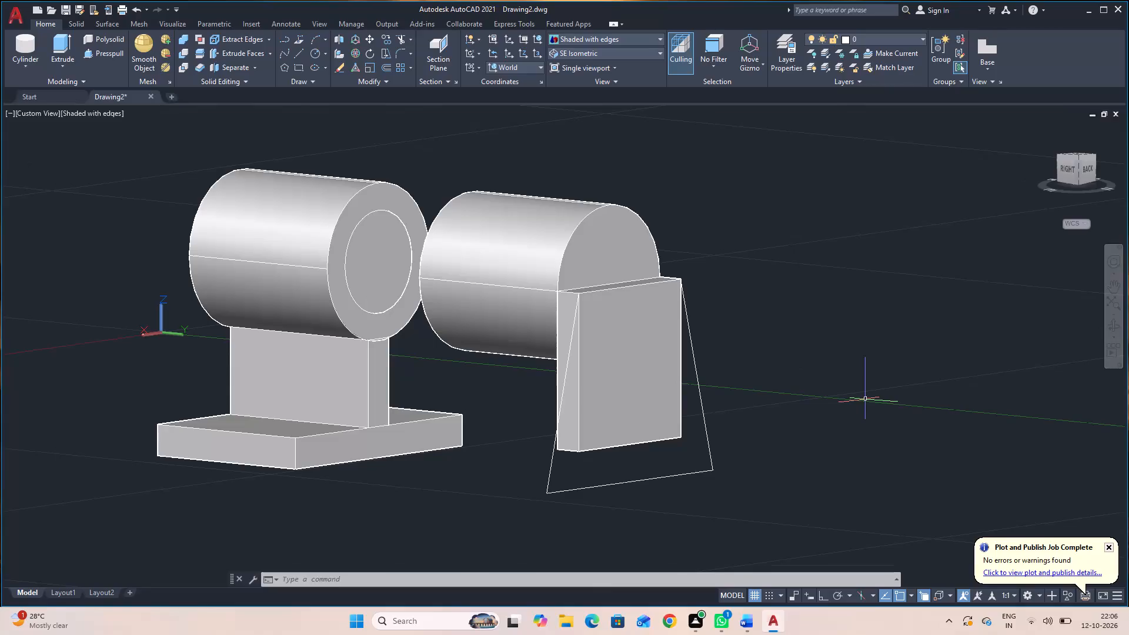
Undo the trapezoid's move and the presspull of the rectangle at the copied cylinder's back face.
key("ctrl+z")
key("ctrl+z")
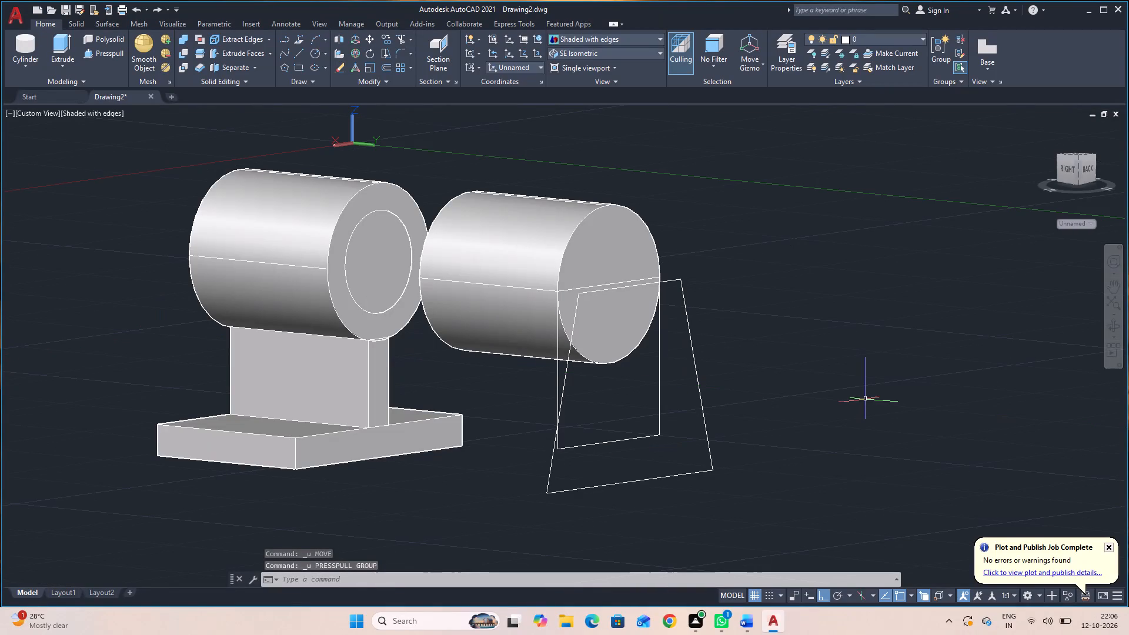
Move the trapezoid outline by its bottom +Y-side corner about 60 straight down along -Z, with ortho on.
left_click(712, 467)
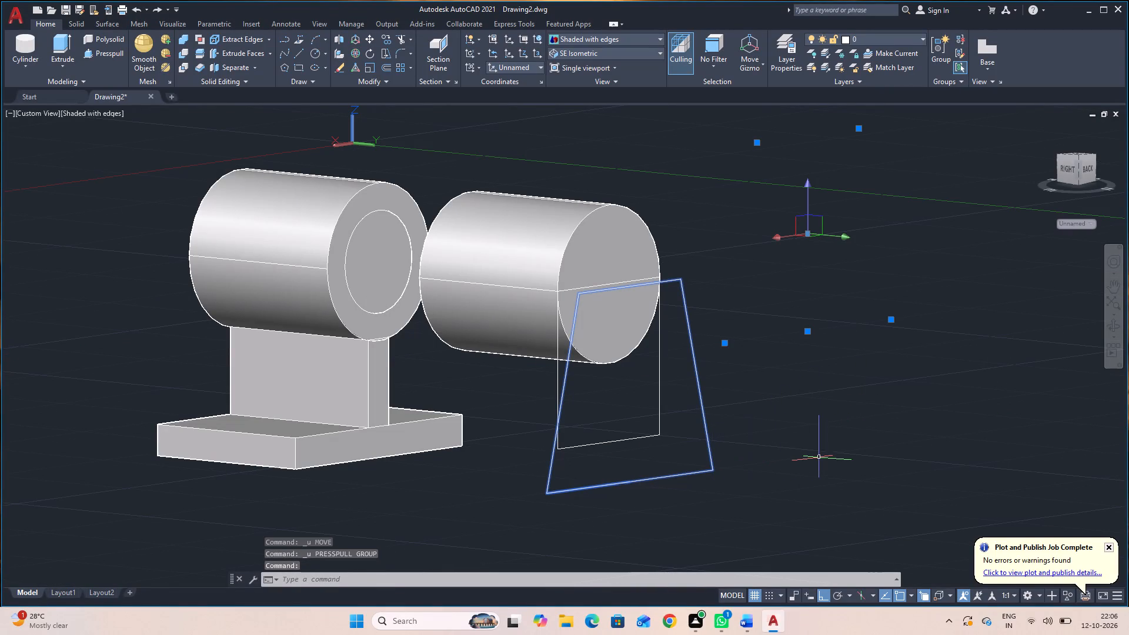
type("M")
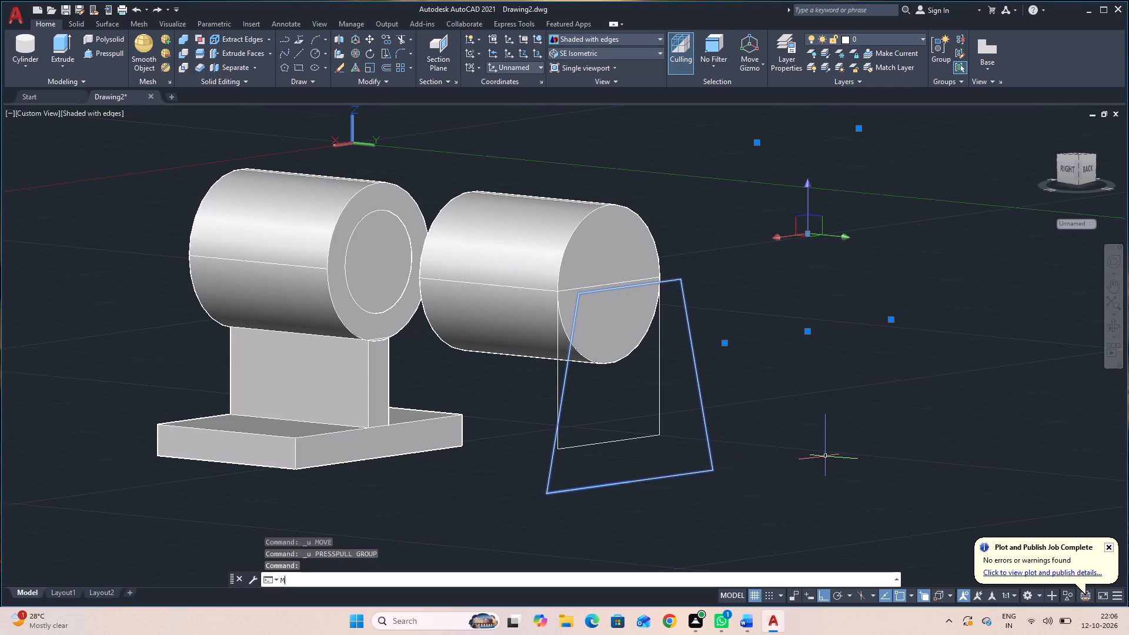
key("space")
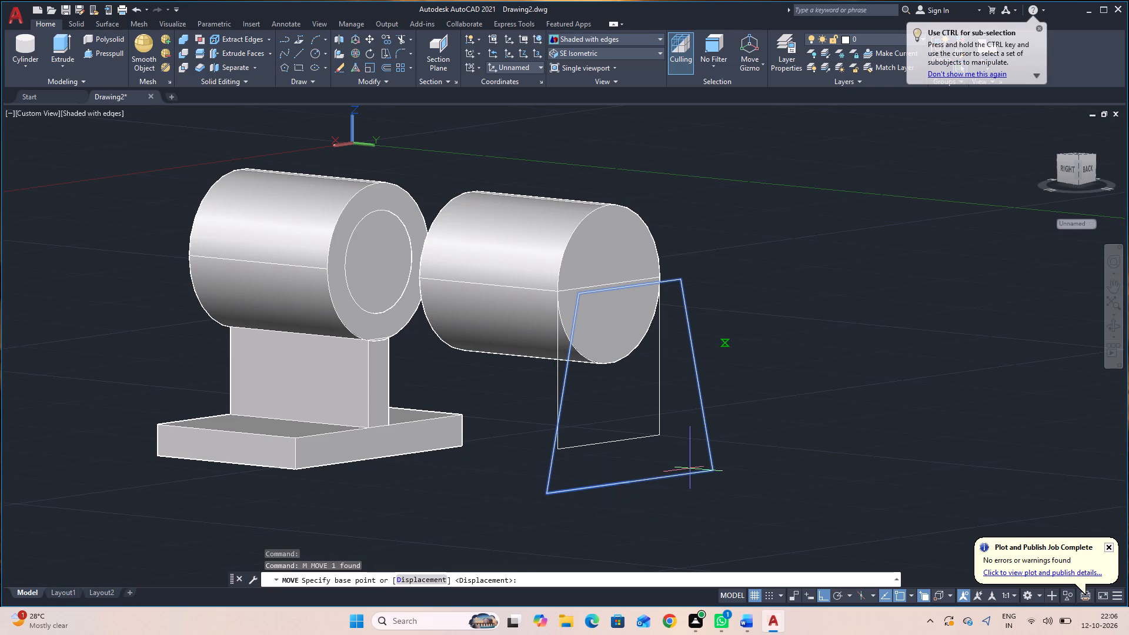
left_click(707, 434)
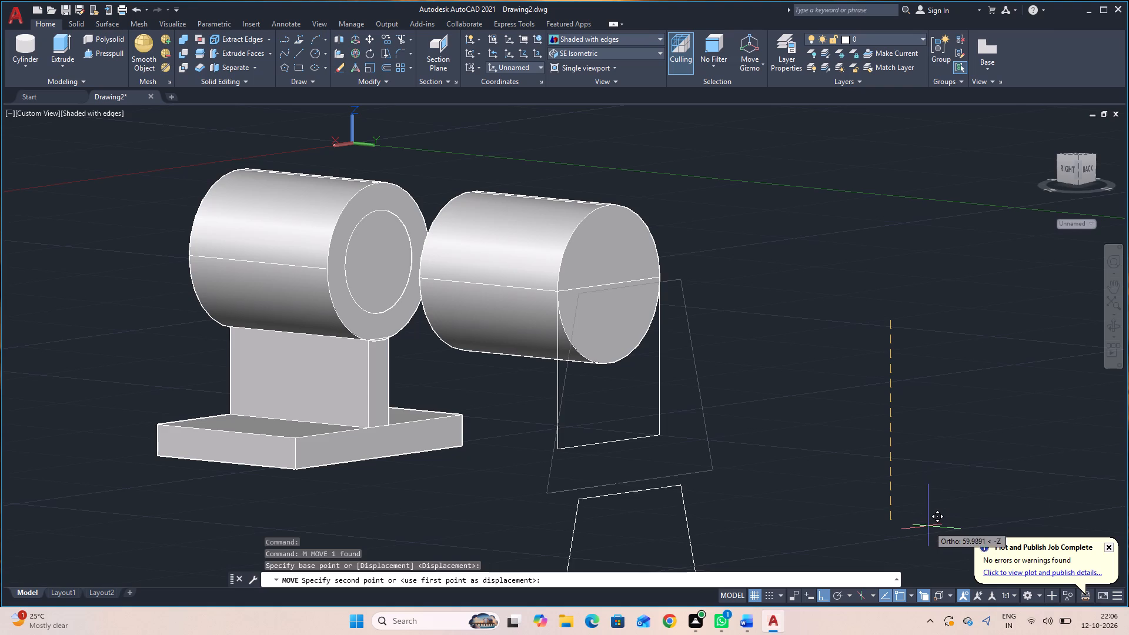
left_click(896, 531)
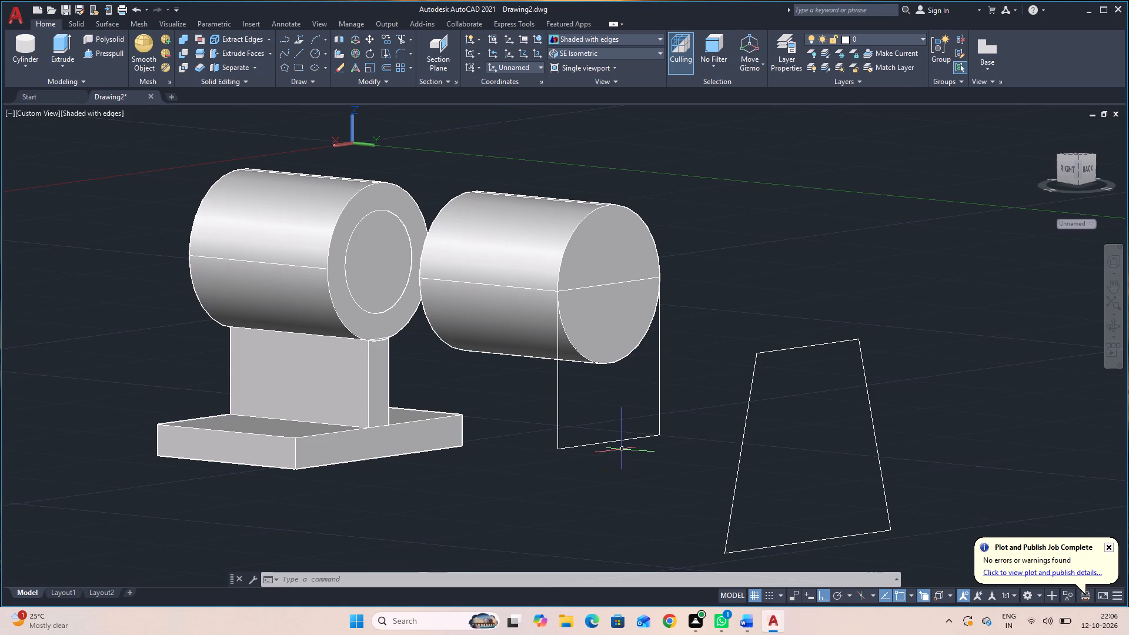
Start the Line command for a new line near the rectangle at the copied cylinder's back face.
key("l")
key("space")
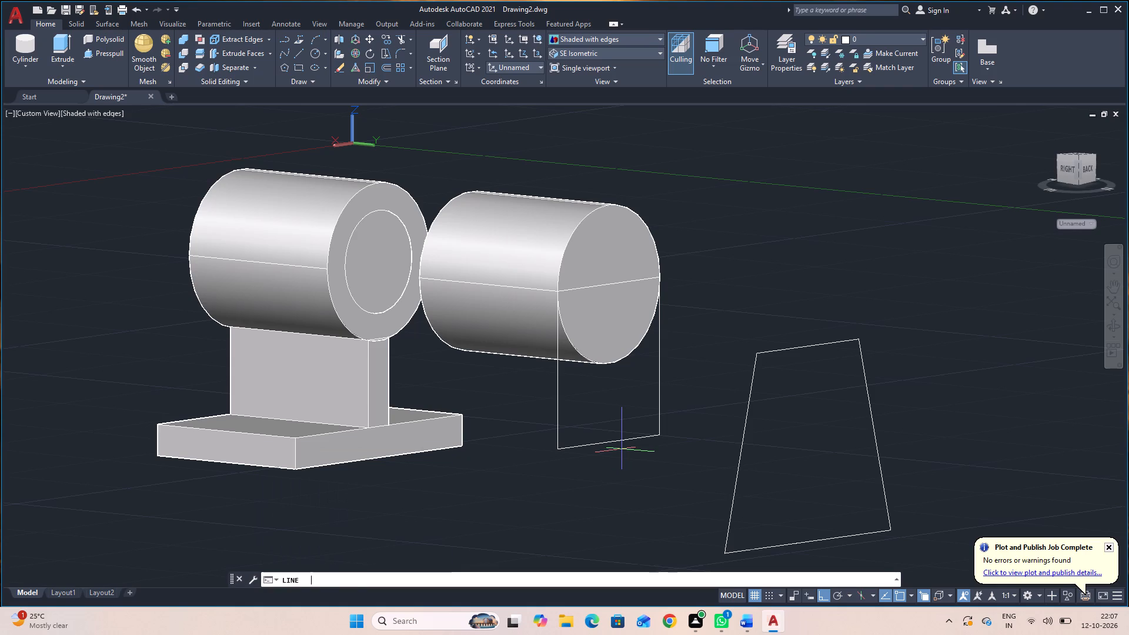
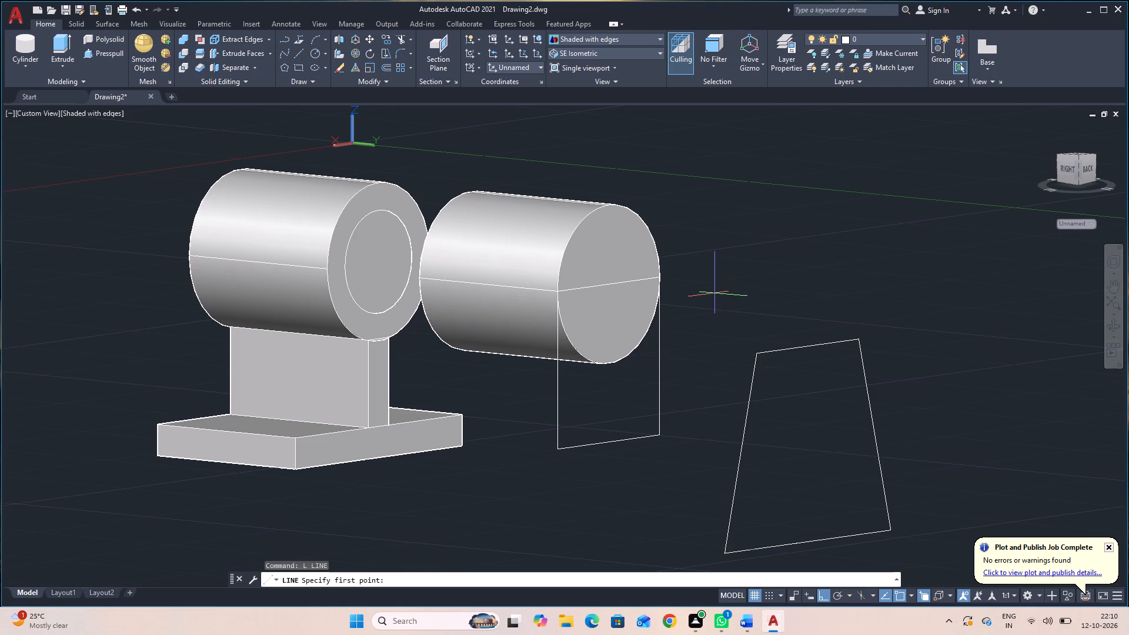
Abandon the line in progress and delete the rectangle at the copied cylinder's back face.
left_click(605, 443)
key("Escape")
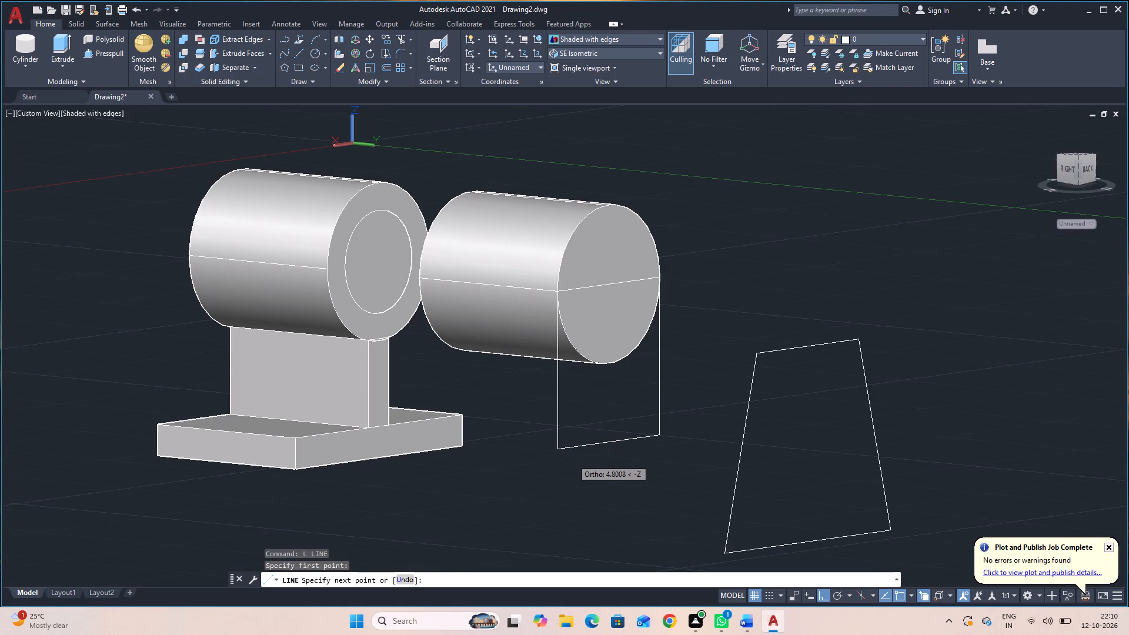
left_click(558, 412)
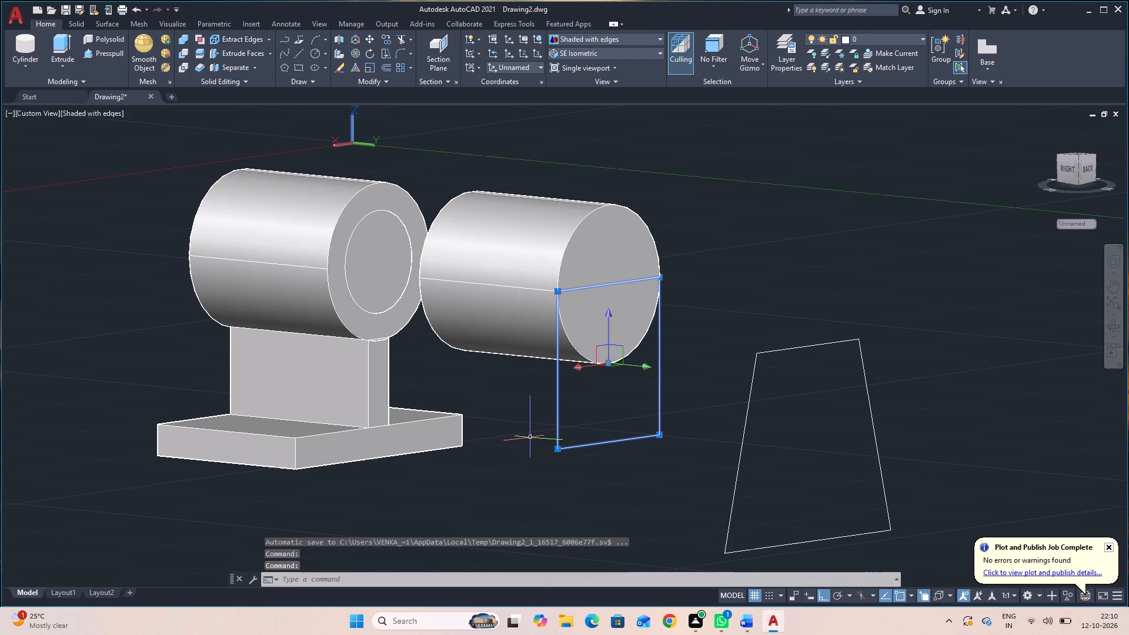
key("Delete")
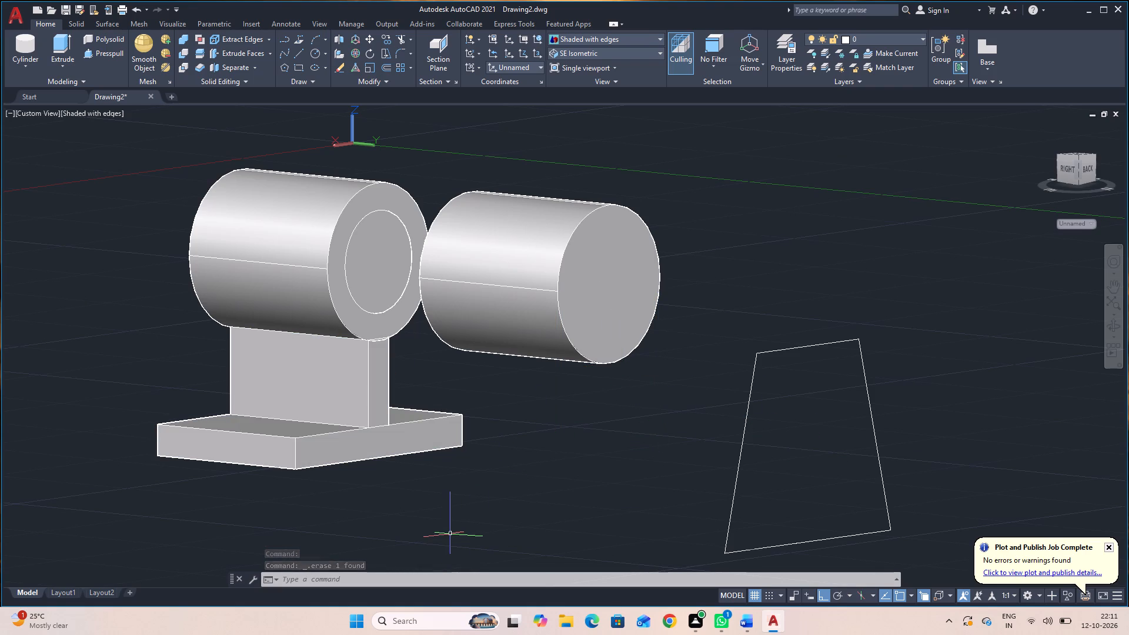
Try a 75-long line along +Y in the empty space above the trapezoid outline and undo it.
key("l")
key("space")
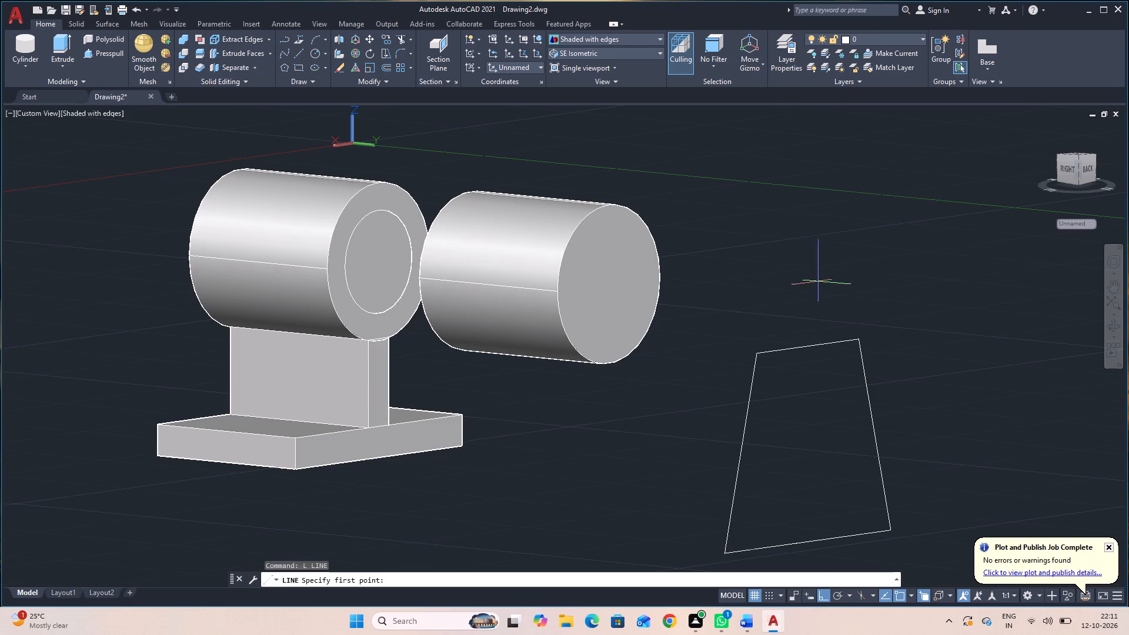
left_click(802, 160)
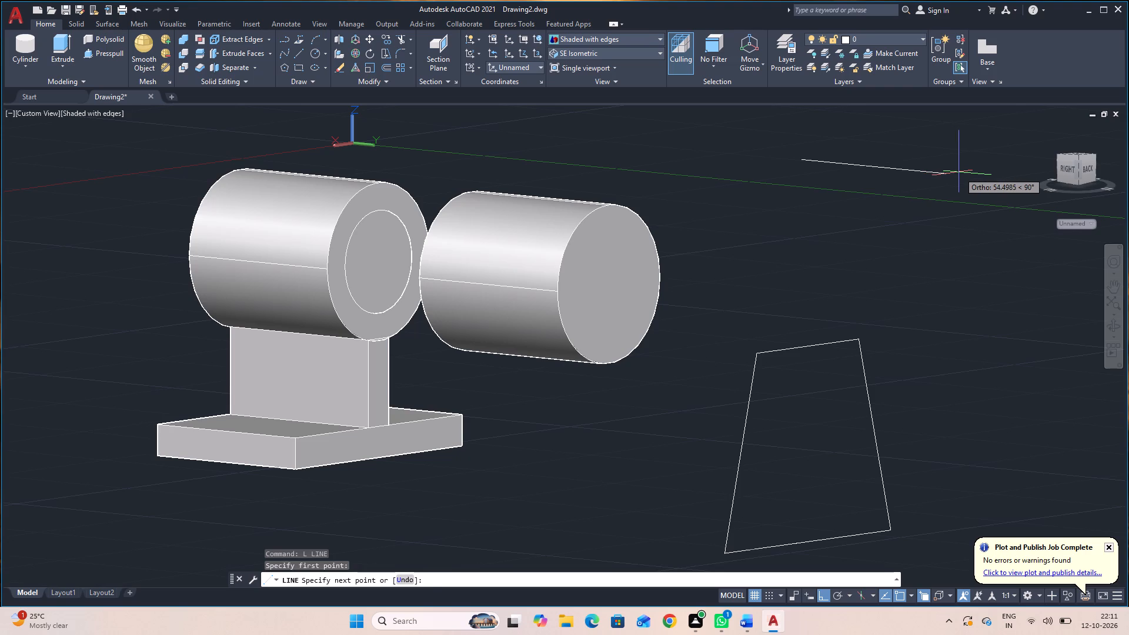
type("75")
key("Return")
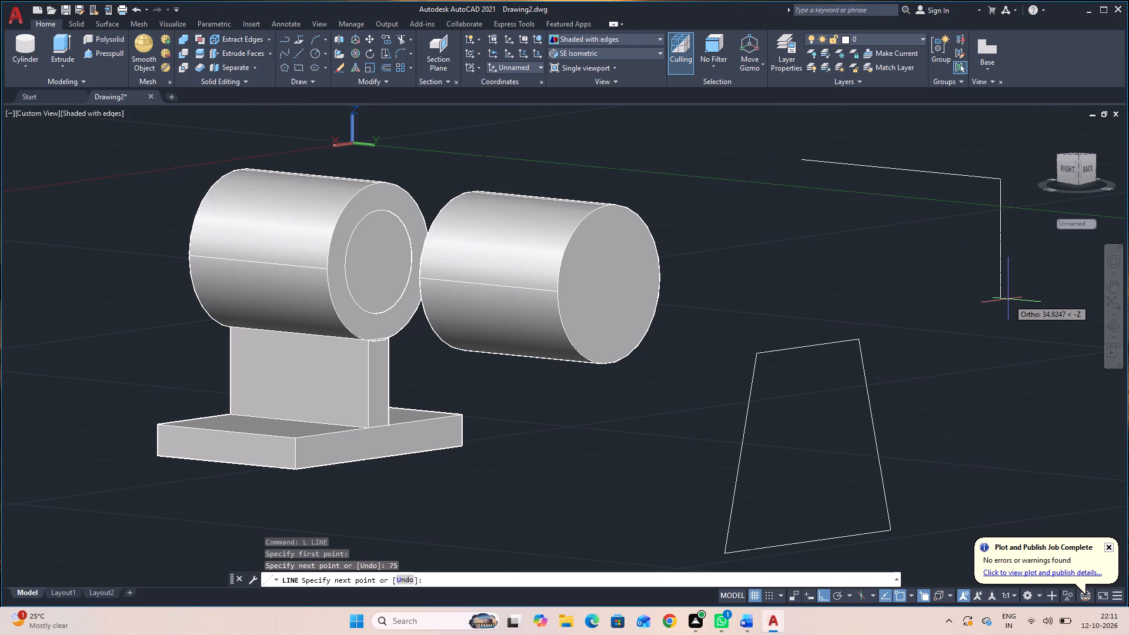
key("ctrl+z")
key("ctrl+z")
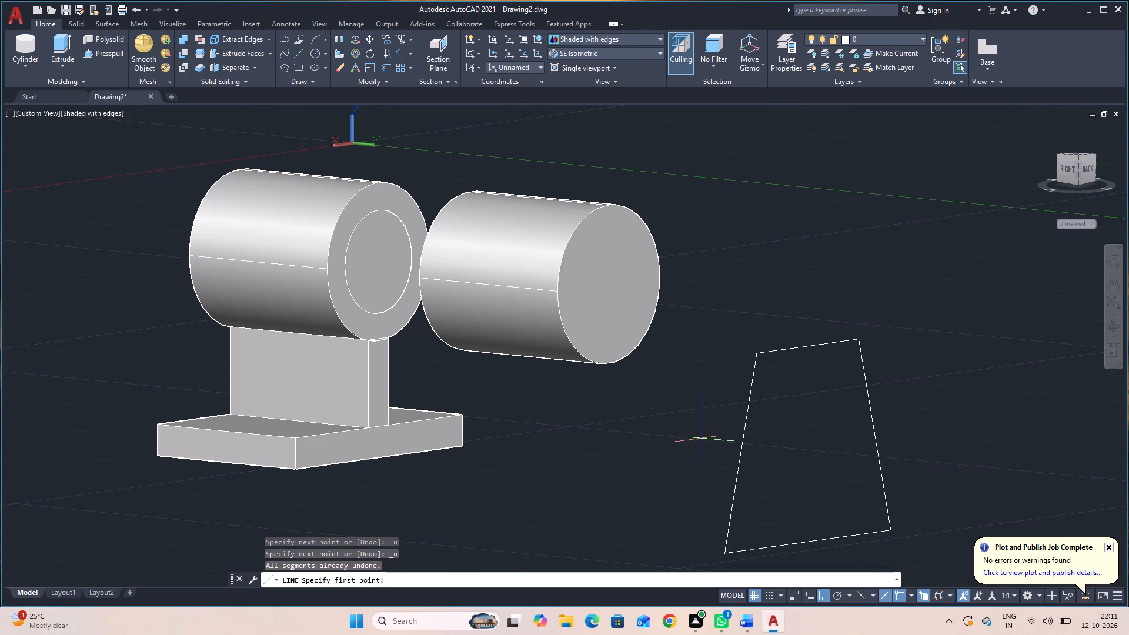
Switch the viewport to the SE Isometric view, with the empty space beside the copied cylinder in view.
middle_click_drag(702, 439, 719, 195)
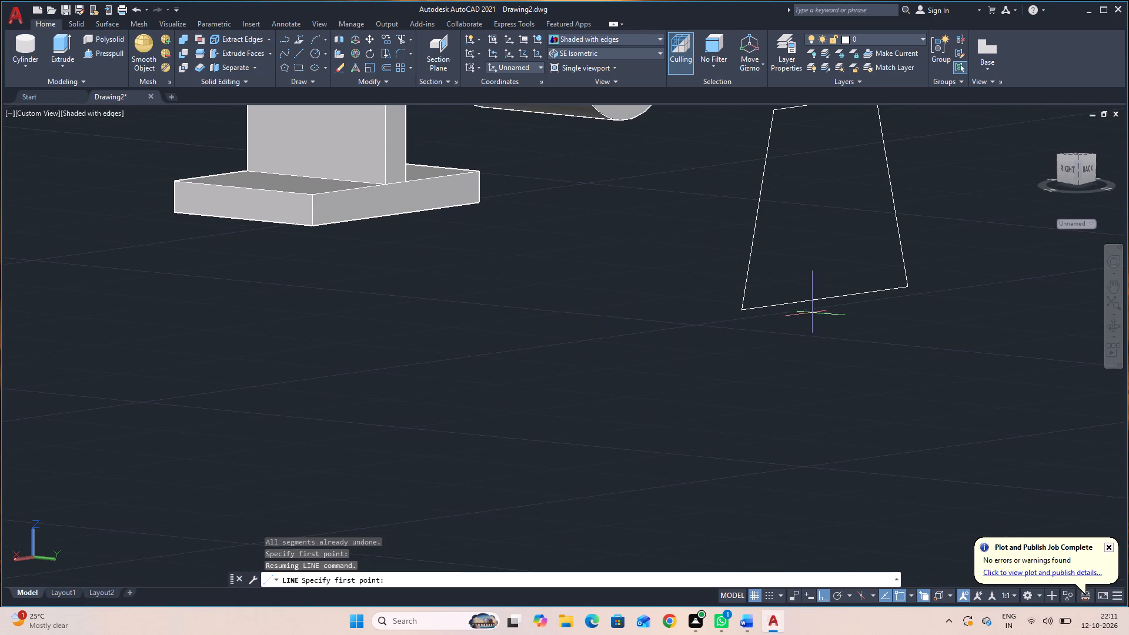
left_click(630, 49)
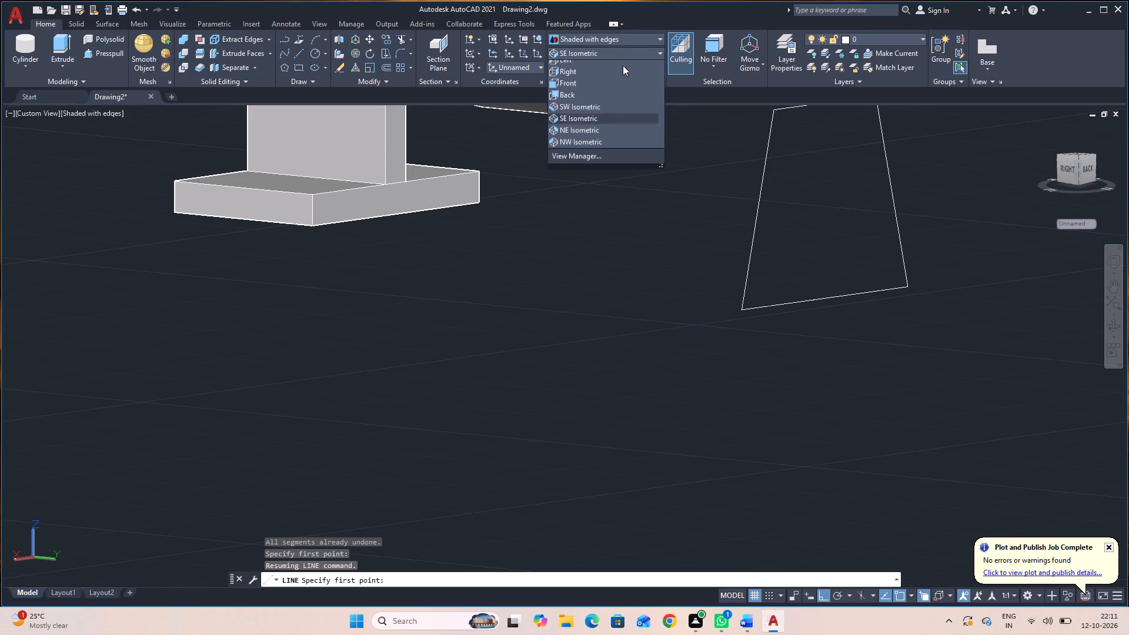
left_click(621, 149)
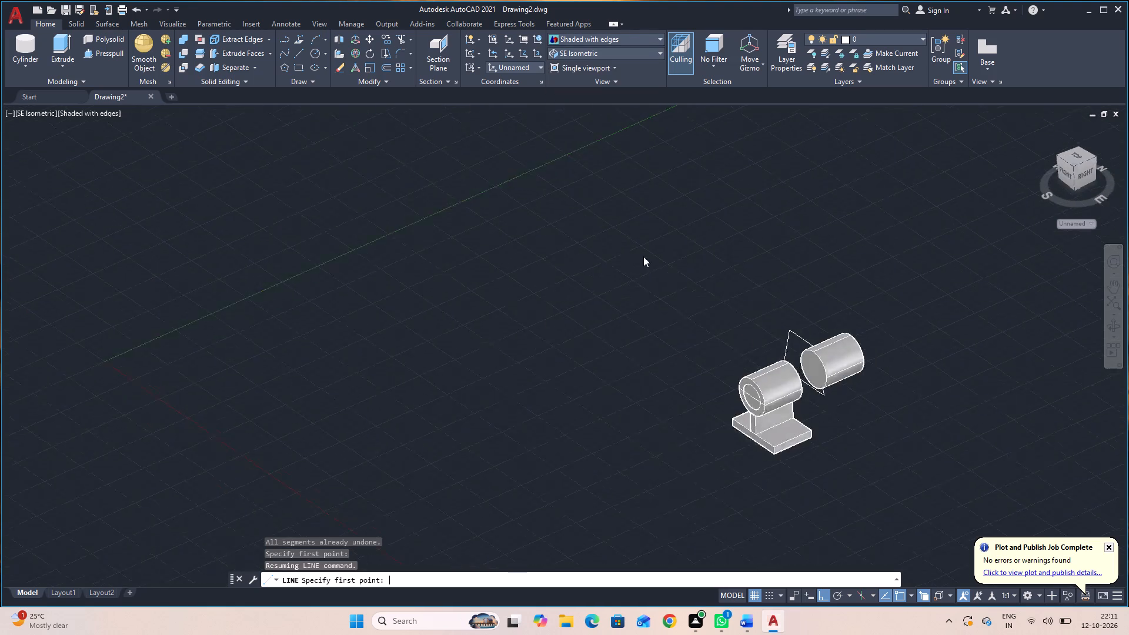
middle_click_drag(1004, 417, 809, 379)
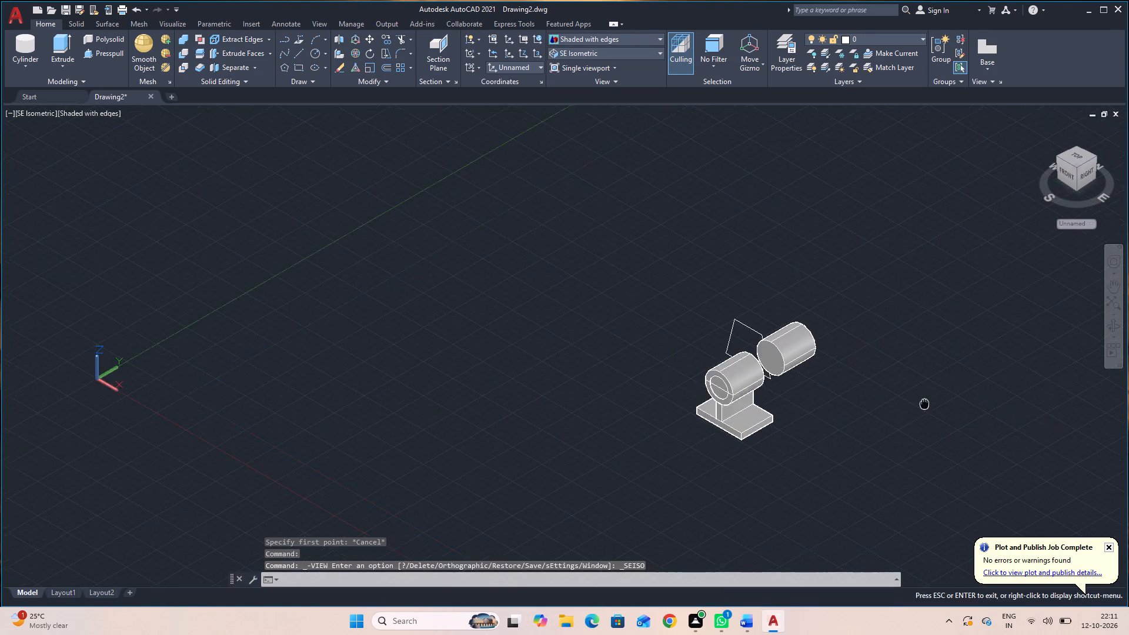
middle_click_drag(809, 379, 704, 352)
scroll(619, 328, "up", 4)
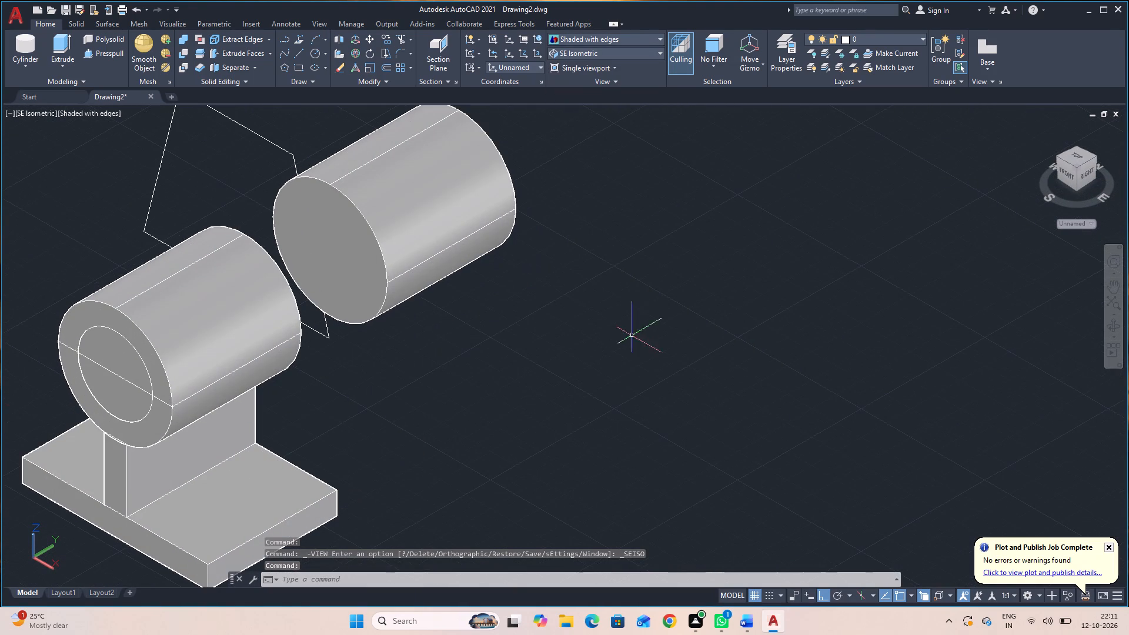
scroll(684, 387, "up", 1)
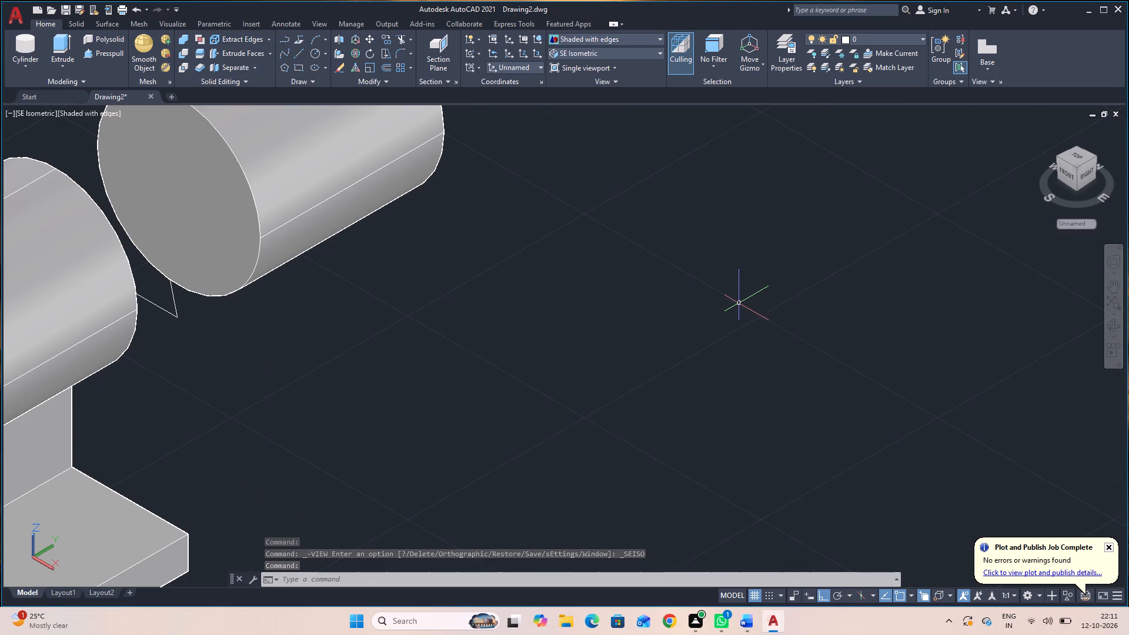
Draw a closed line rectangle in empty space beside the copied cylinder: 46 along +Z, 75 along +X, 46 down, and back to the start.
key("l")
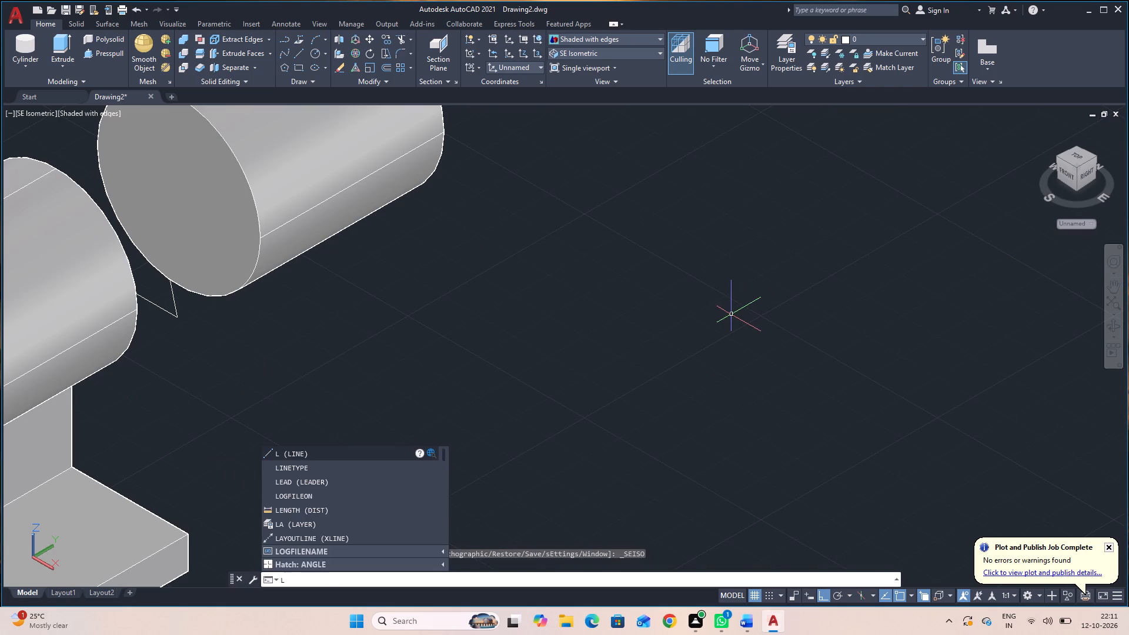
key("space")
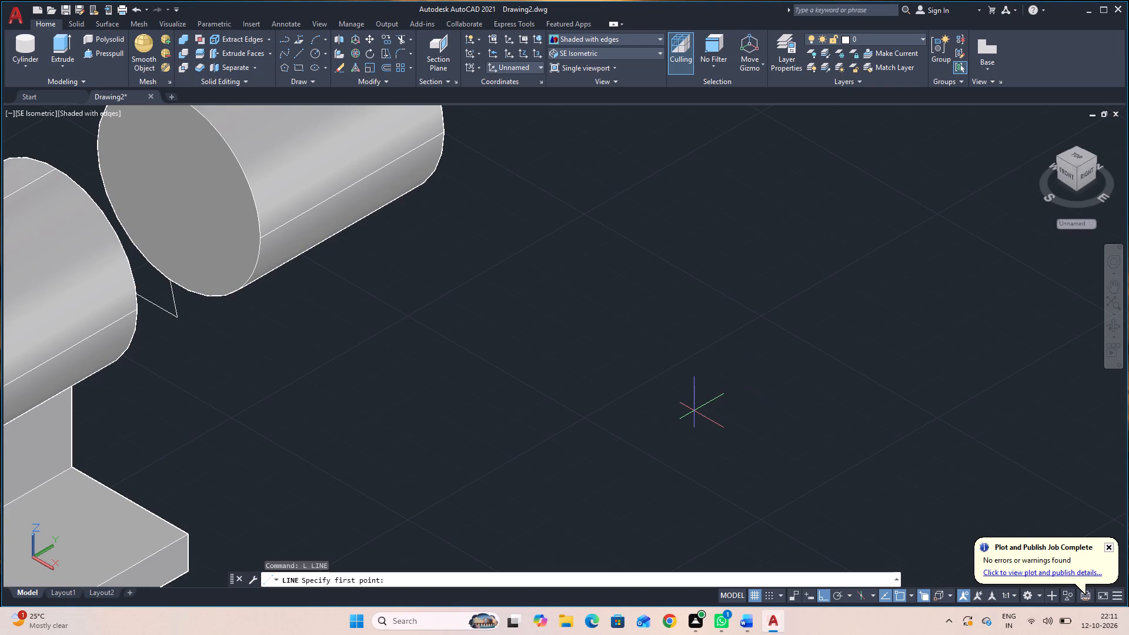
key("l")
key("space")
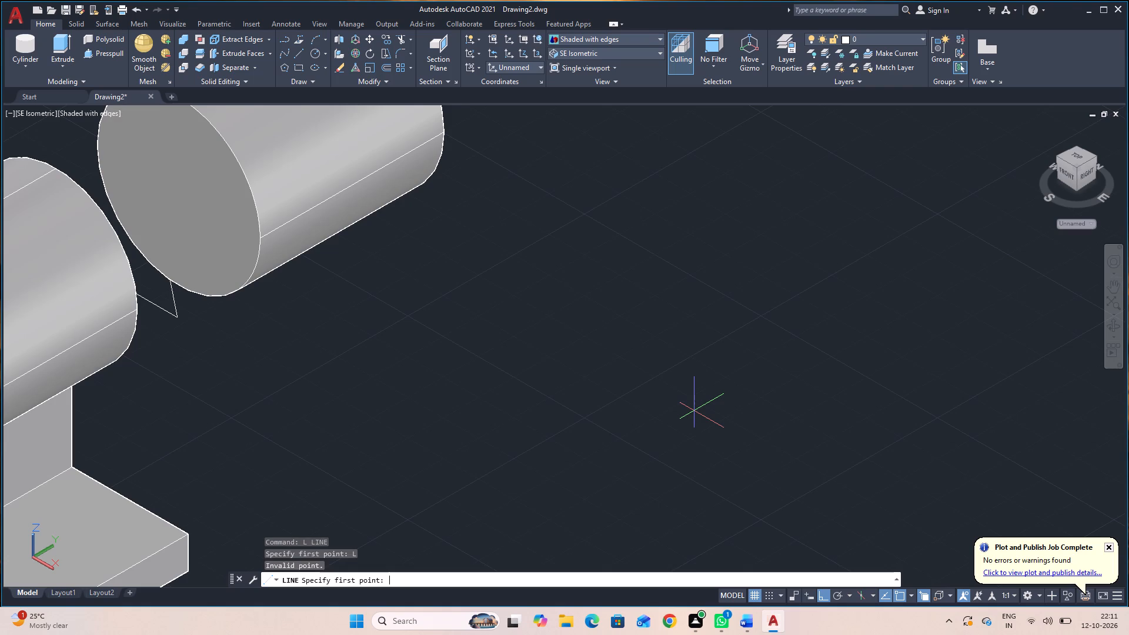
left_click(670, 443)
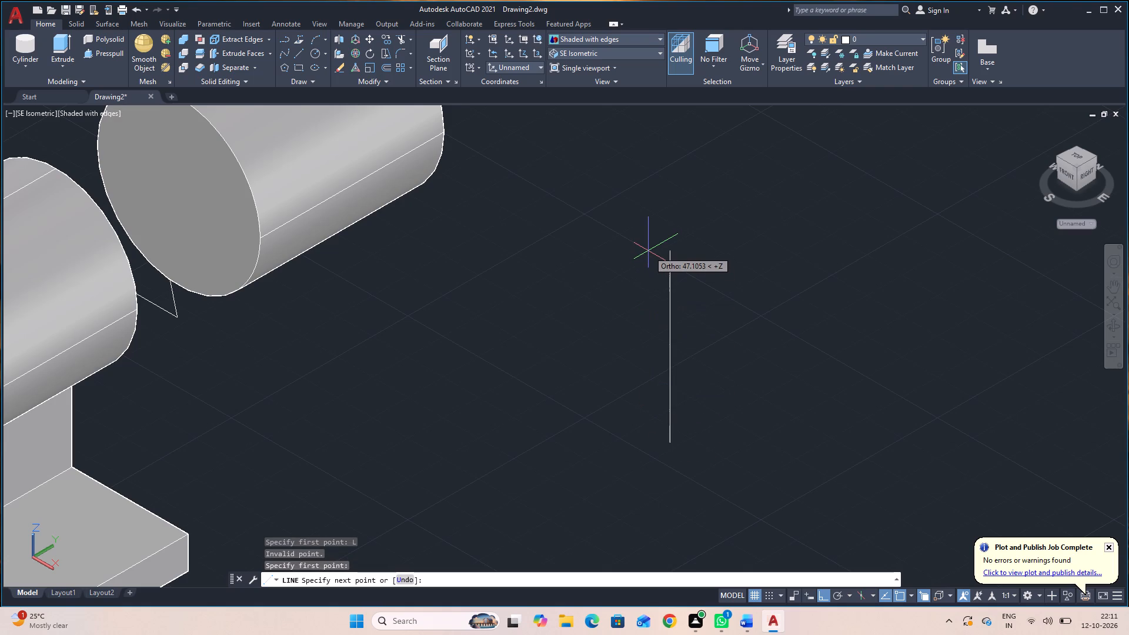
type("46")
key("Return")
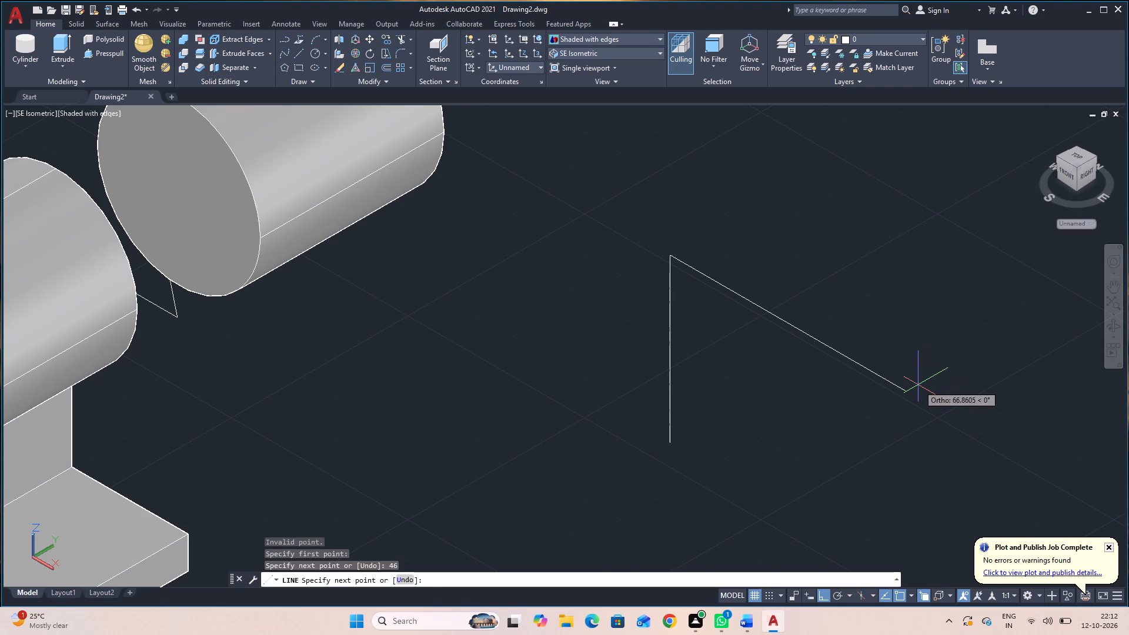
type("75")
key("Return")
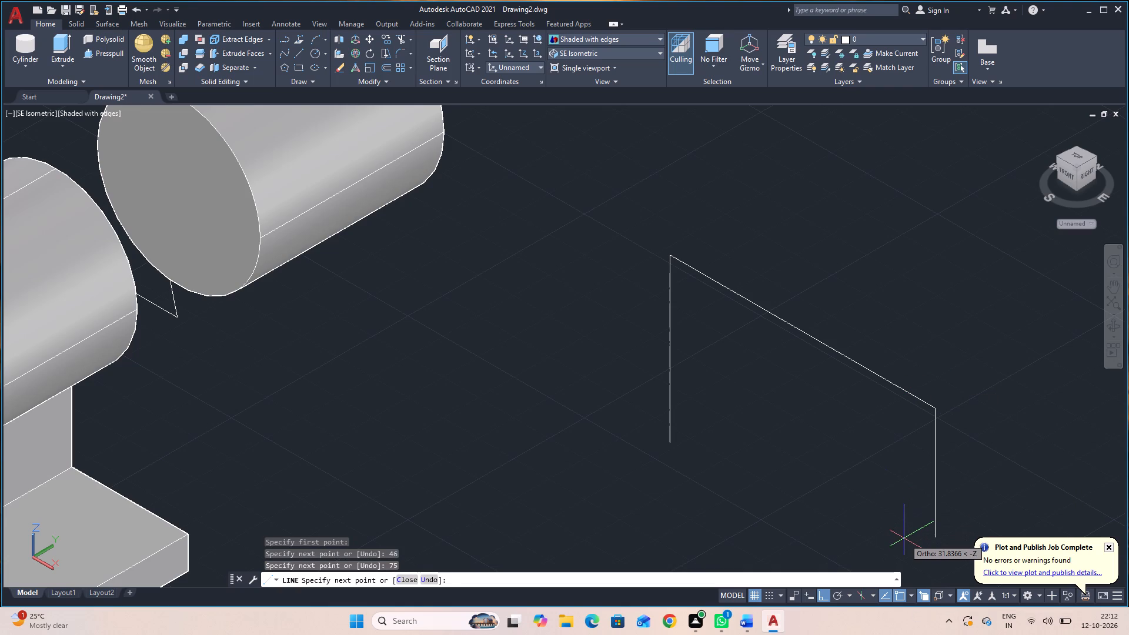
type("46")
key("Return")
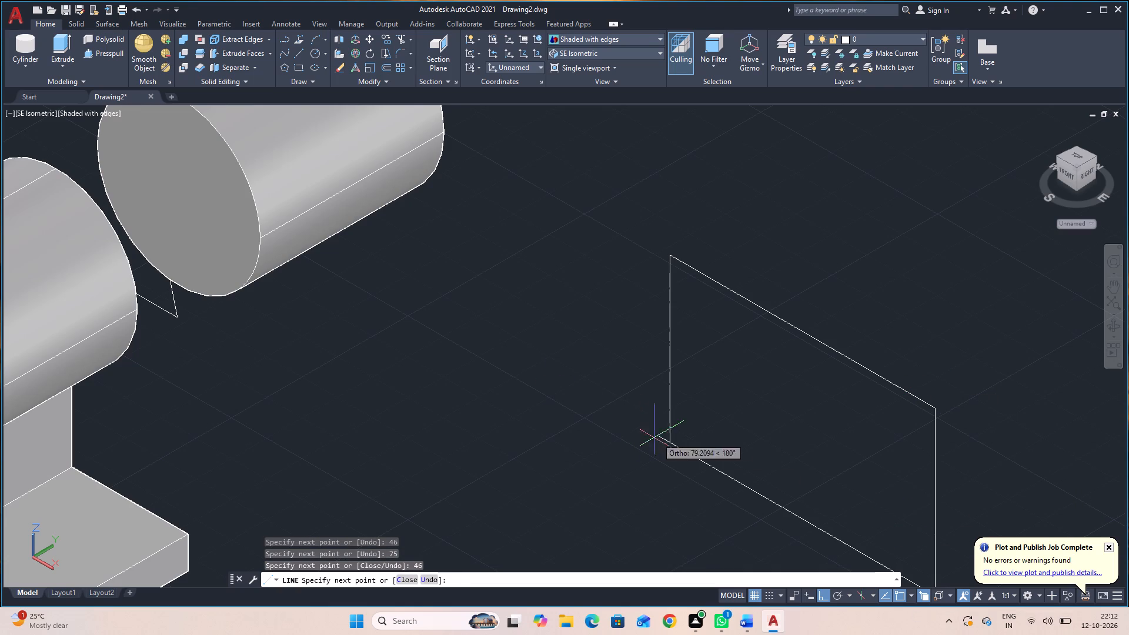
left_click(673, 443)
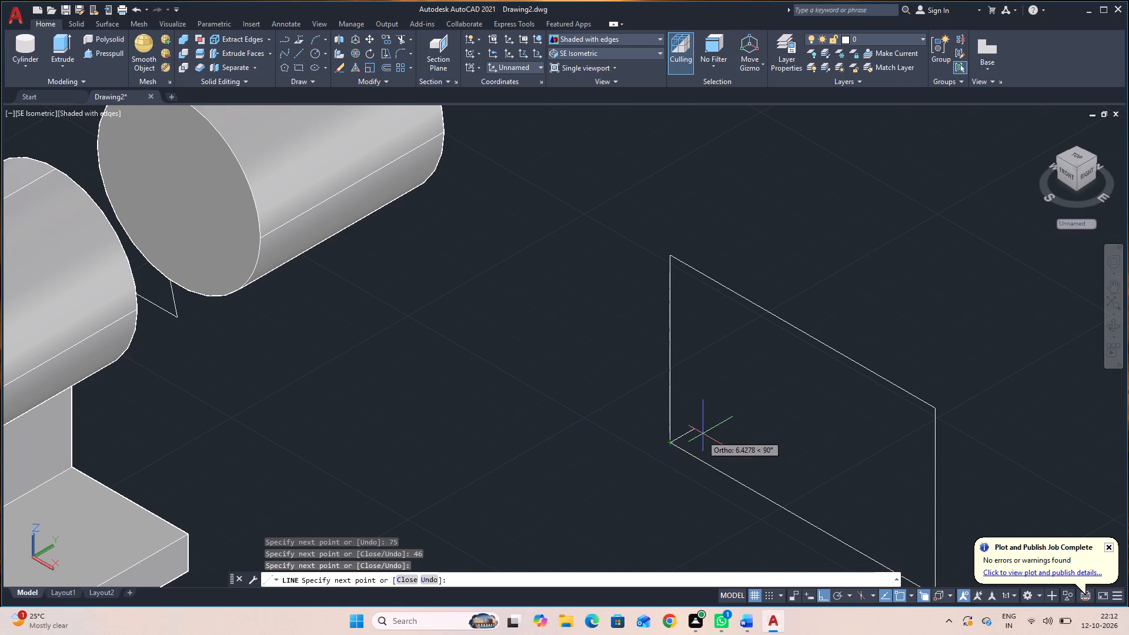
key("Escape")
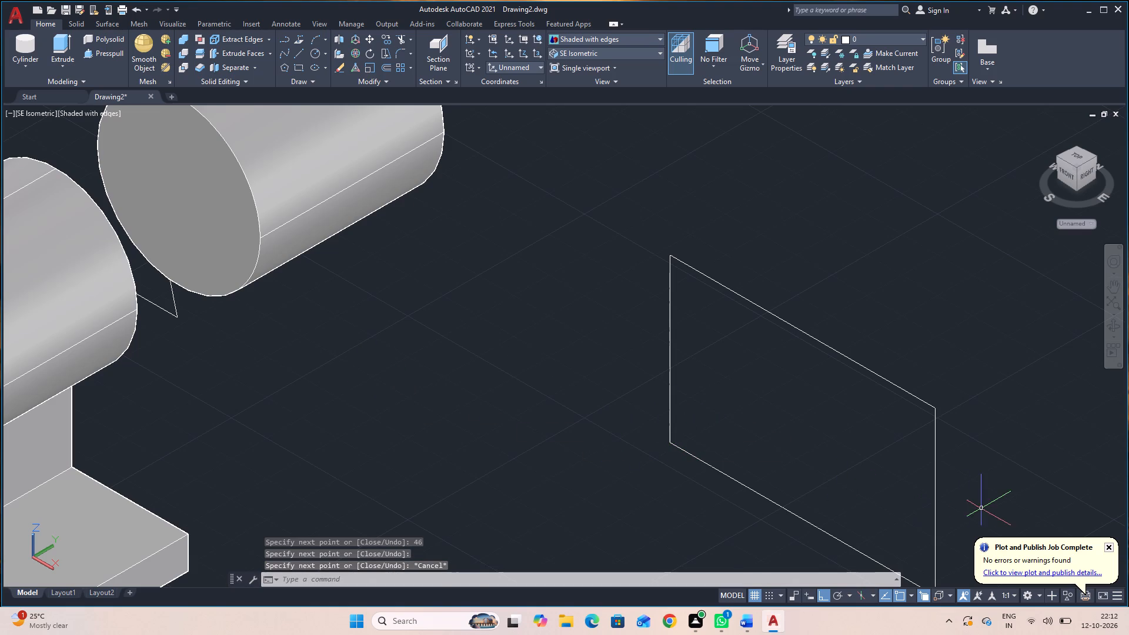
Join the four lines of the 75 x 46 rectangle into one polyline.
left_click(984, 509)
left_click(586, 293)
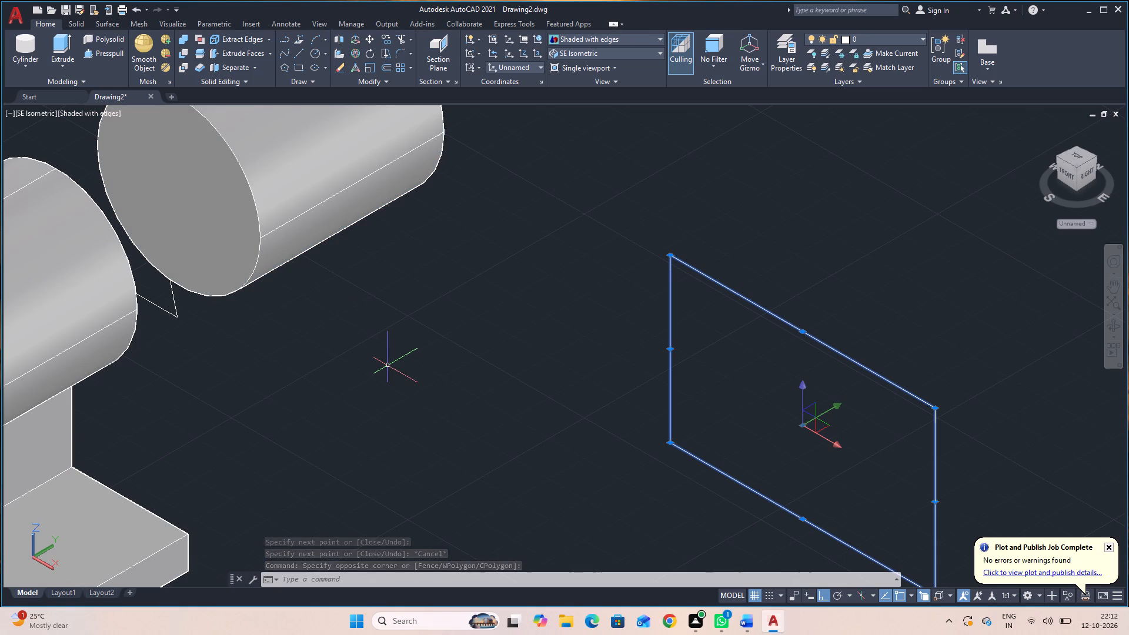
key("j")
key("space")
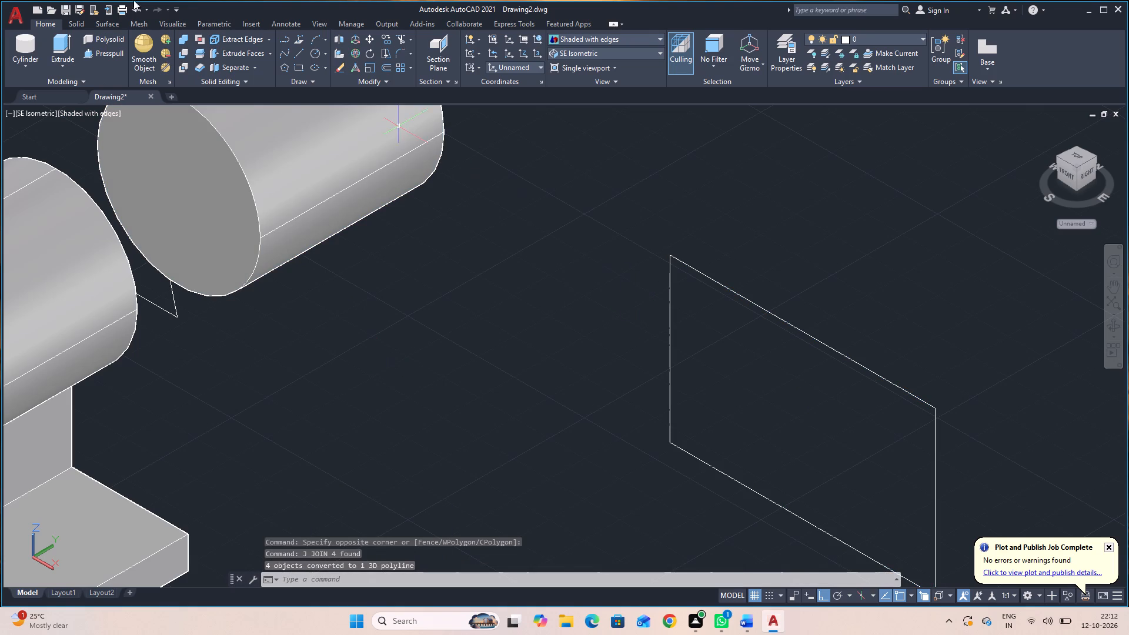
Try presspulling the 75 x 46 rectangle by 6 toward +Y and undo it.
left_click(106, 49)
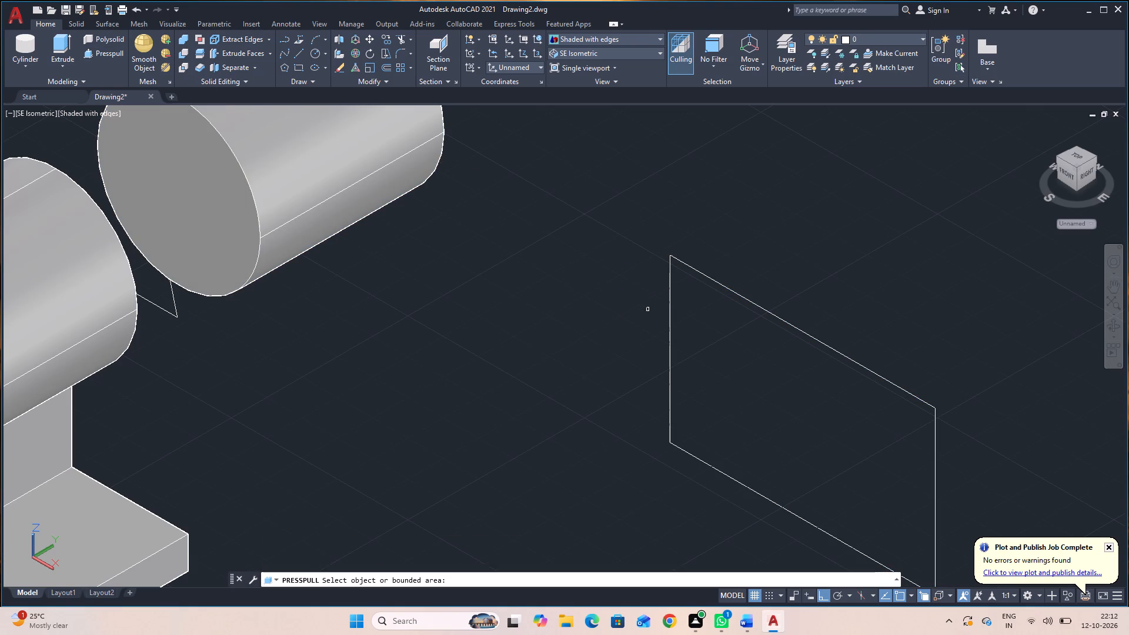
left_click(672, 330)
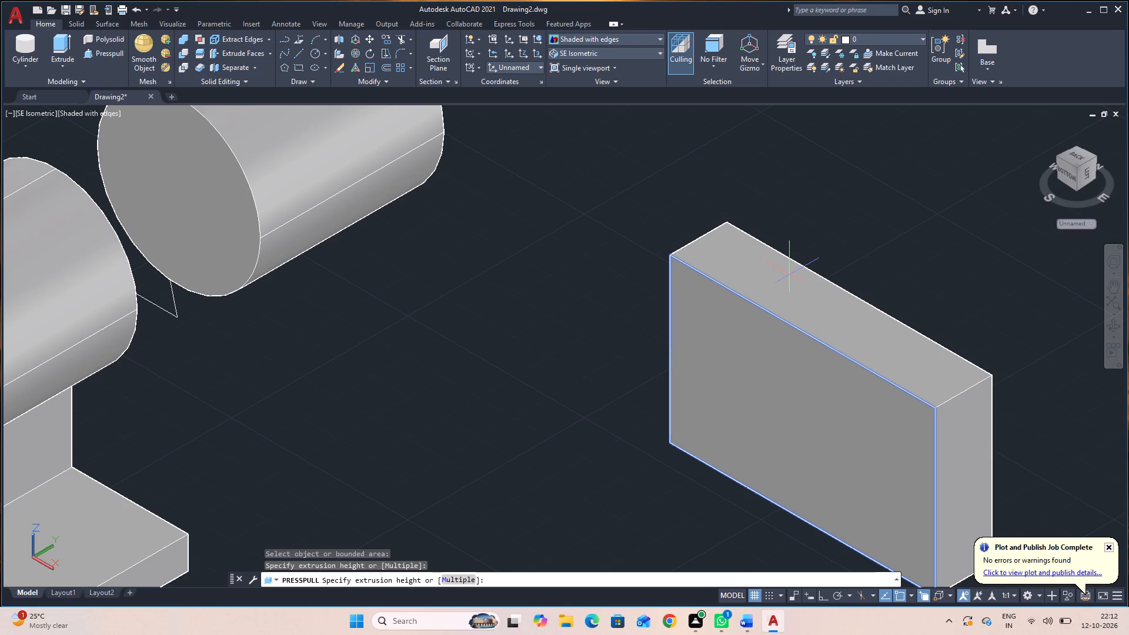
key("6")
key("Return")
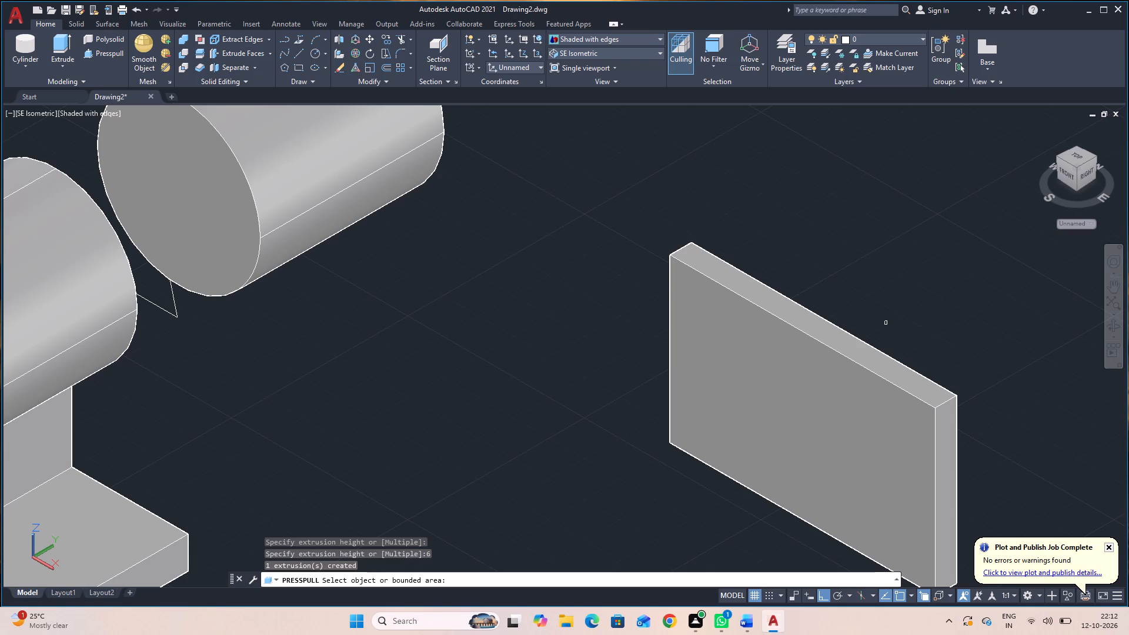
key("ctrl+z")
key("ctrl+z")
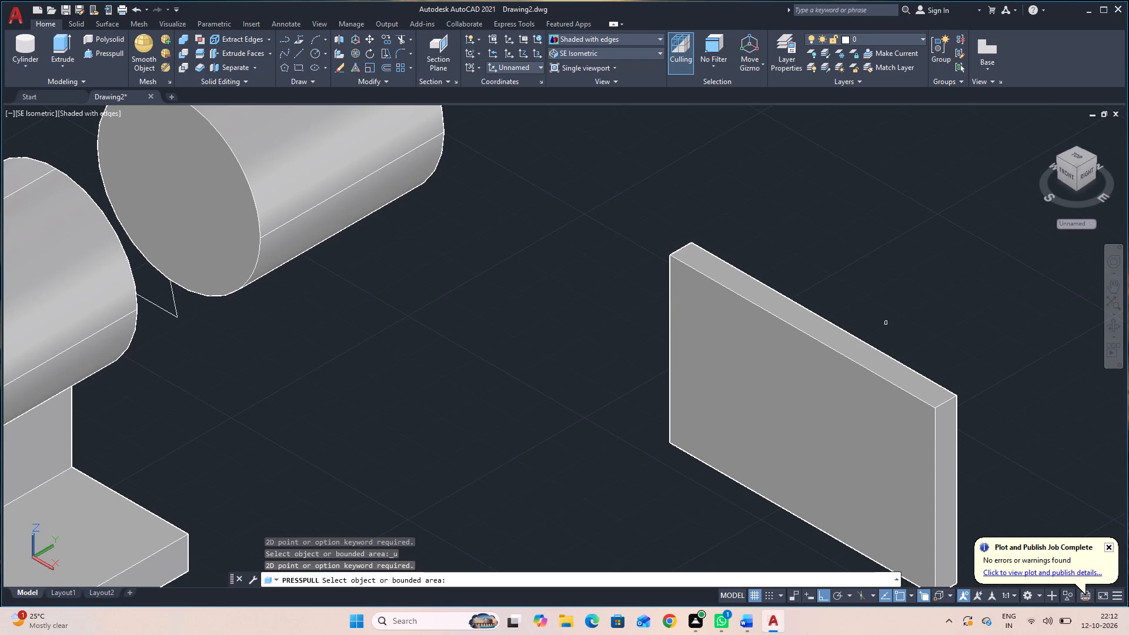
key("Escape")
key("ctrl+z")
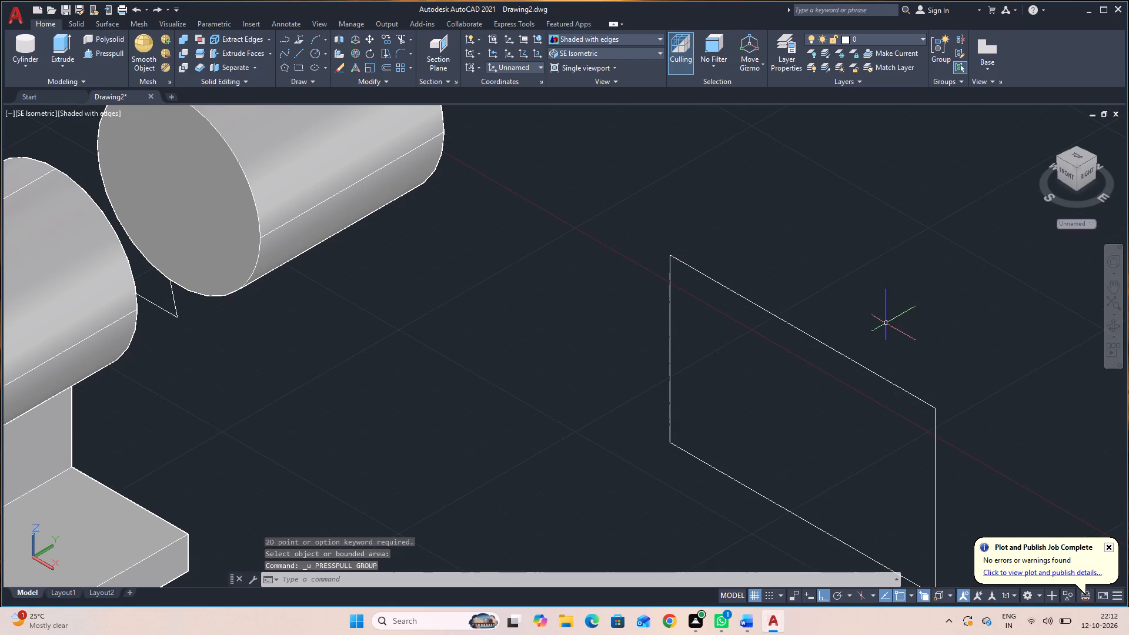
Presspull the 75 x 46 rectangle by 8 toward +Y into a solid plate.
left_click(123, 51)
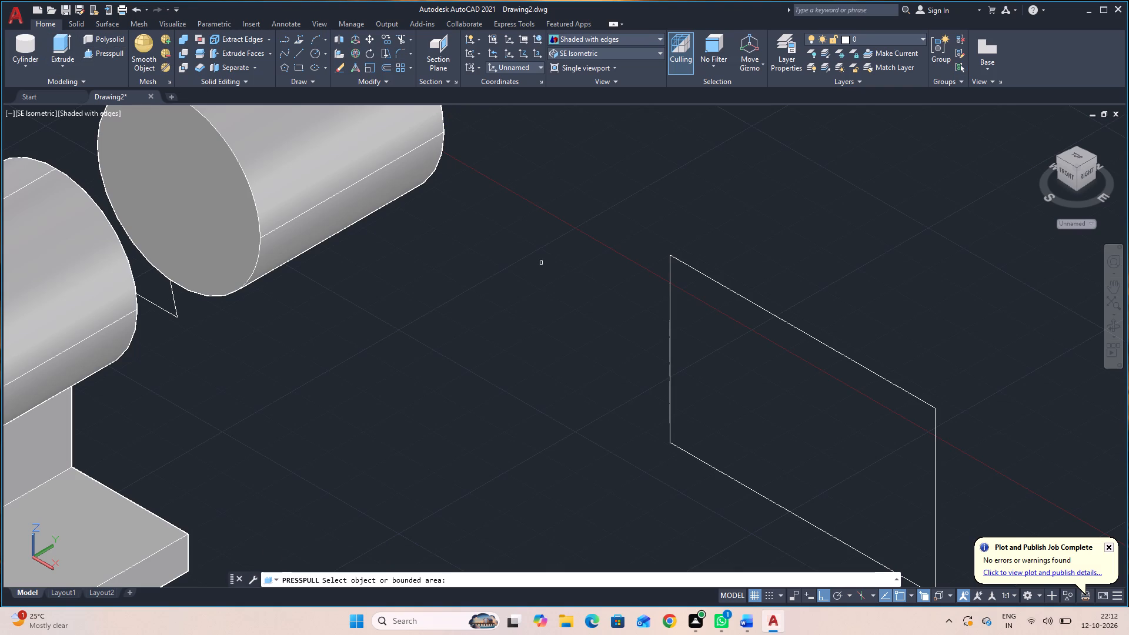
left_click(700, 272)
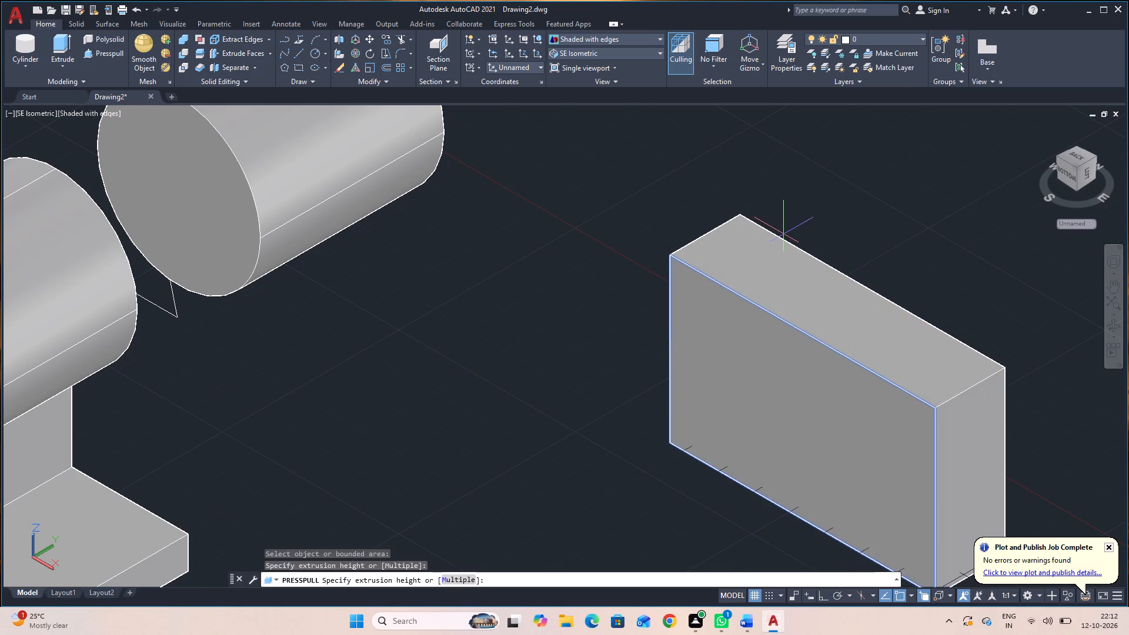
key("8")
key("Return")
middle_click_drag(782, 242, 781, 242)
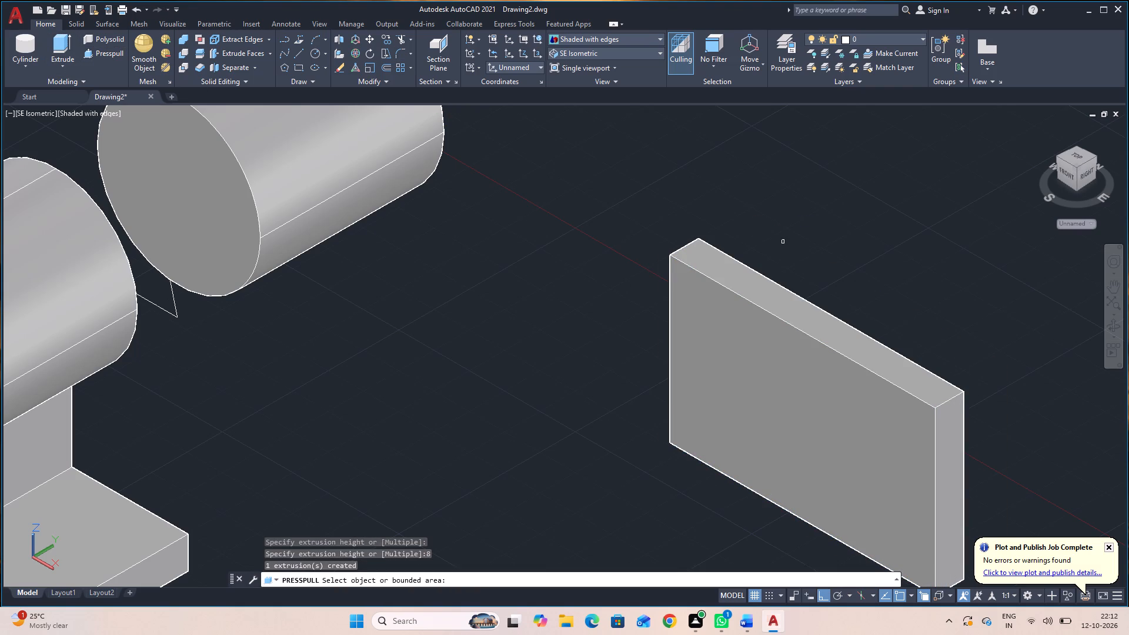
middle_click_drag(781, 242, 694, 180)
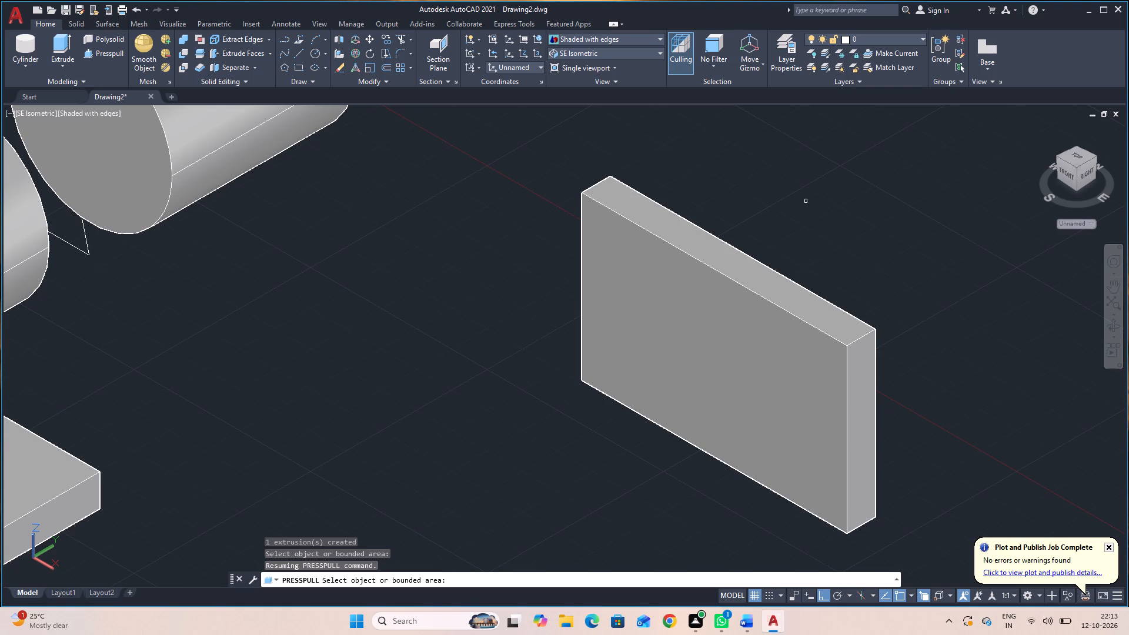
scroll(811, 209, "down", 2)
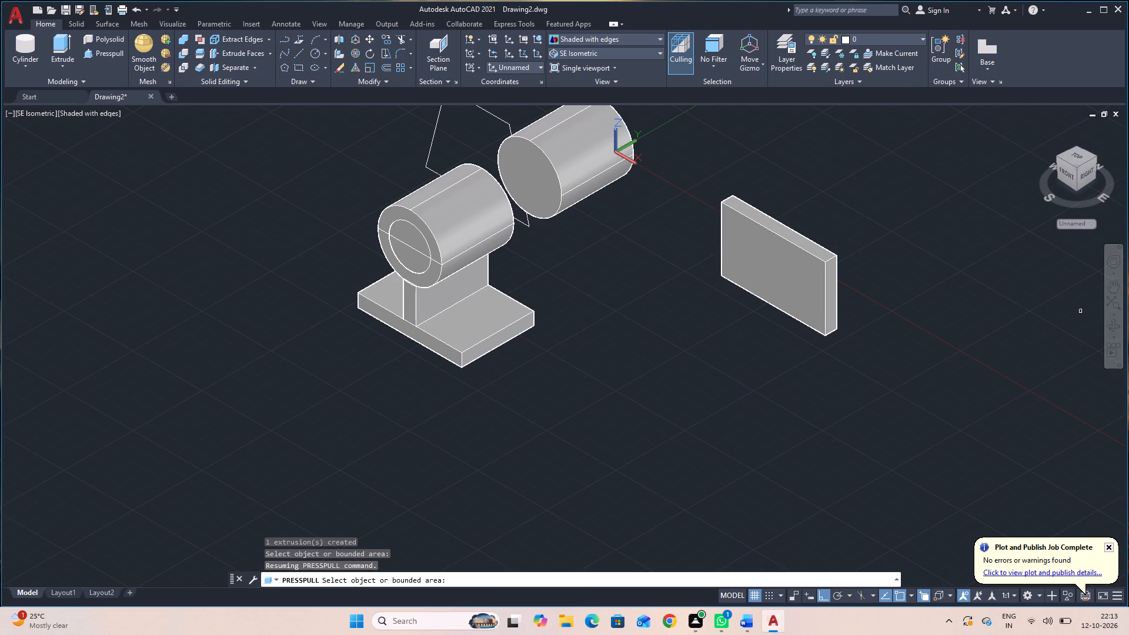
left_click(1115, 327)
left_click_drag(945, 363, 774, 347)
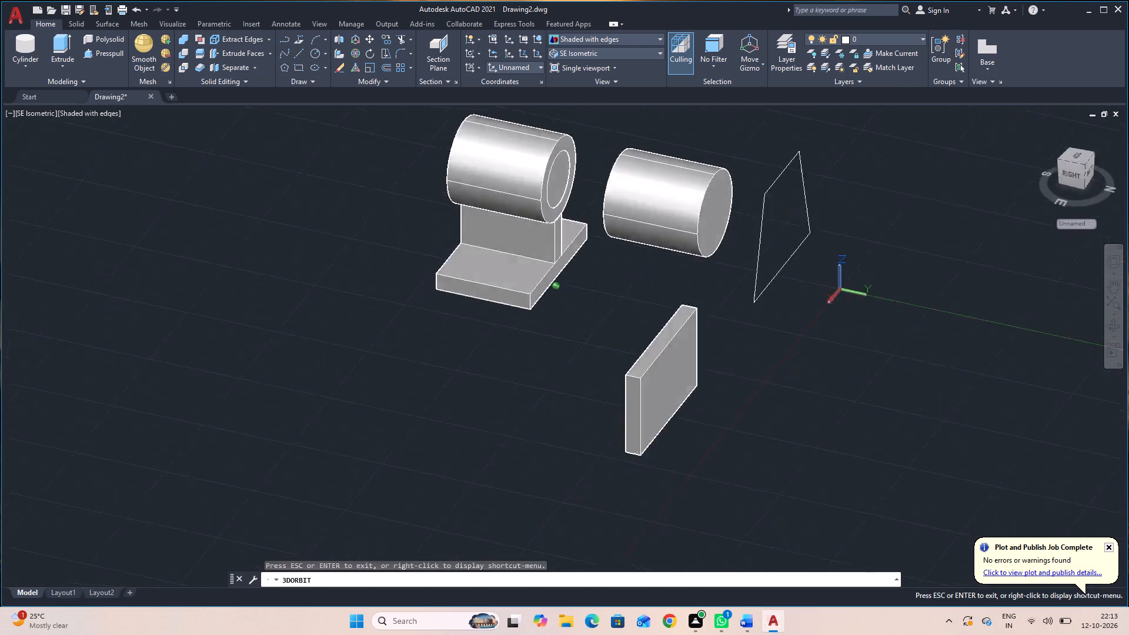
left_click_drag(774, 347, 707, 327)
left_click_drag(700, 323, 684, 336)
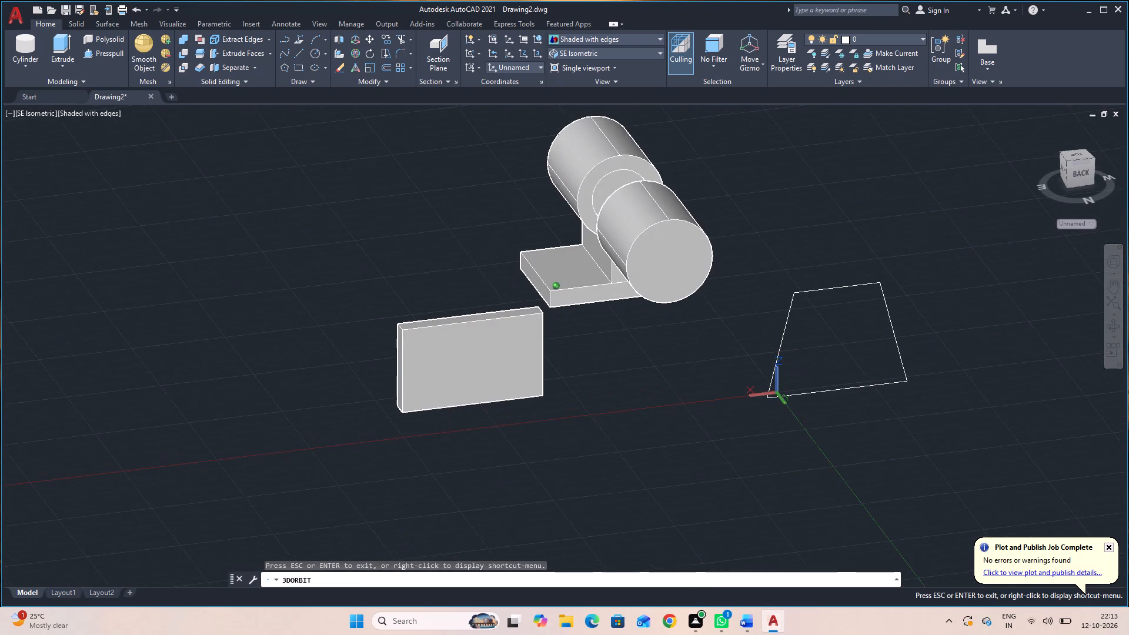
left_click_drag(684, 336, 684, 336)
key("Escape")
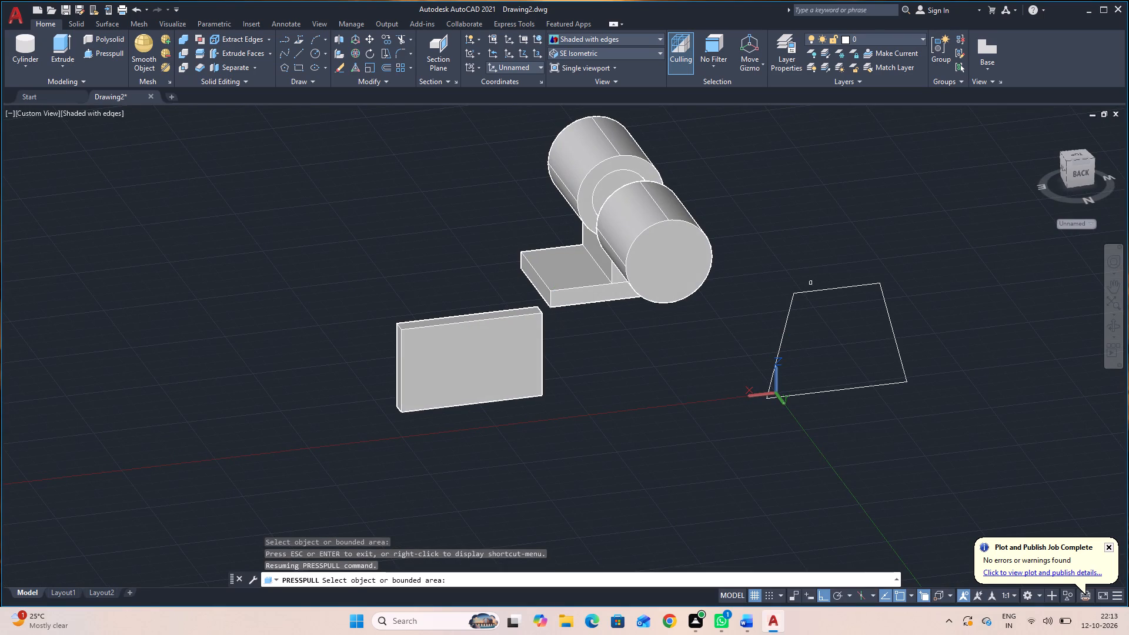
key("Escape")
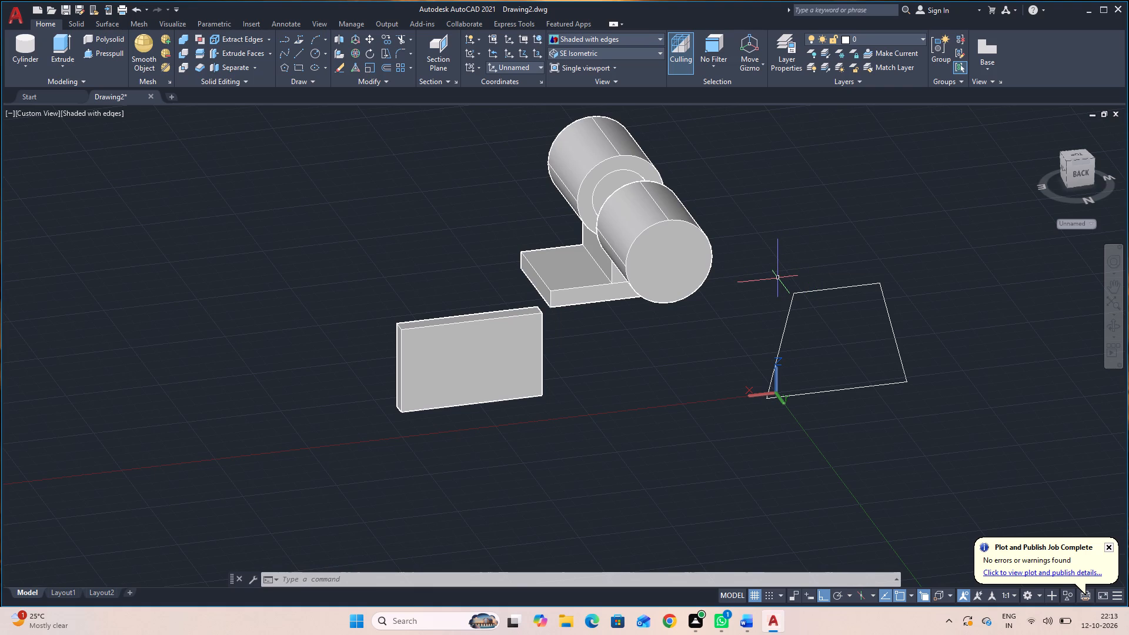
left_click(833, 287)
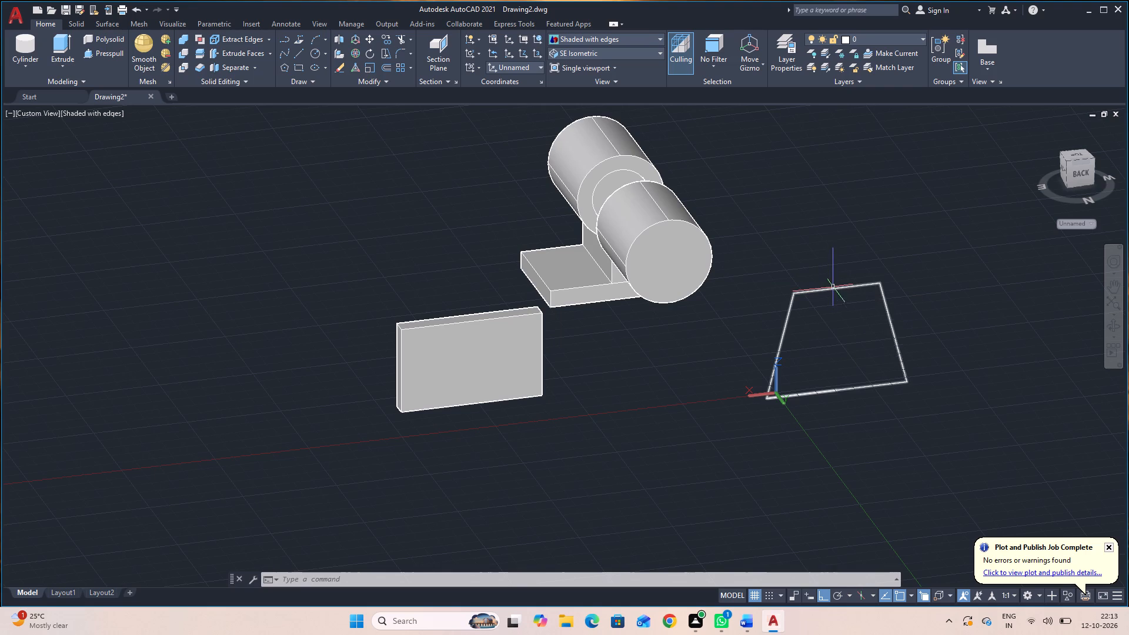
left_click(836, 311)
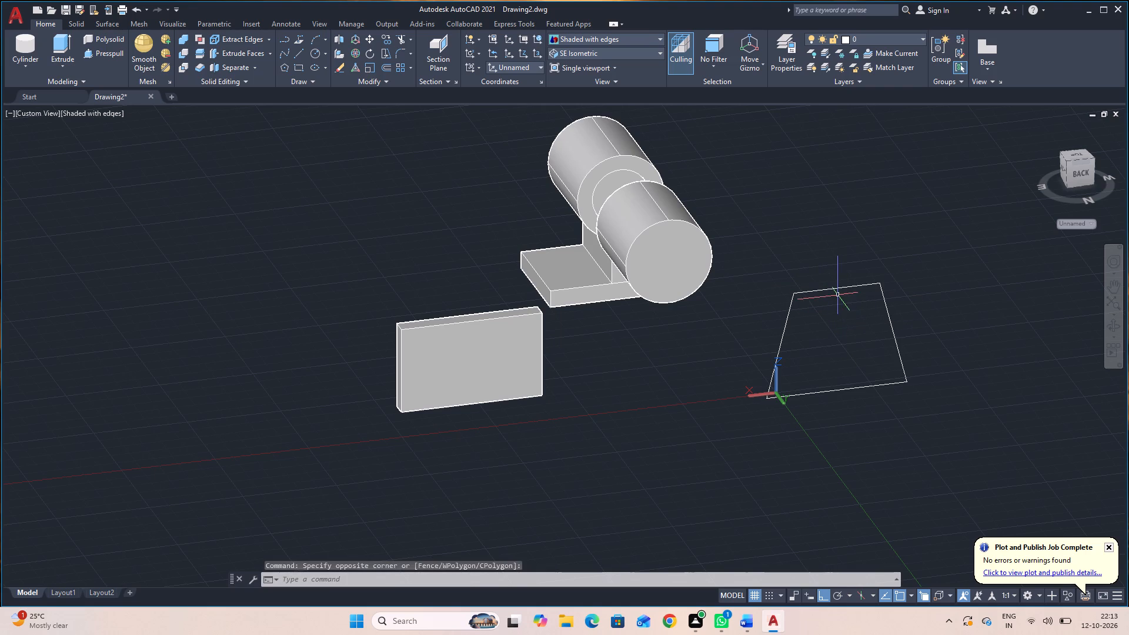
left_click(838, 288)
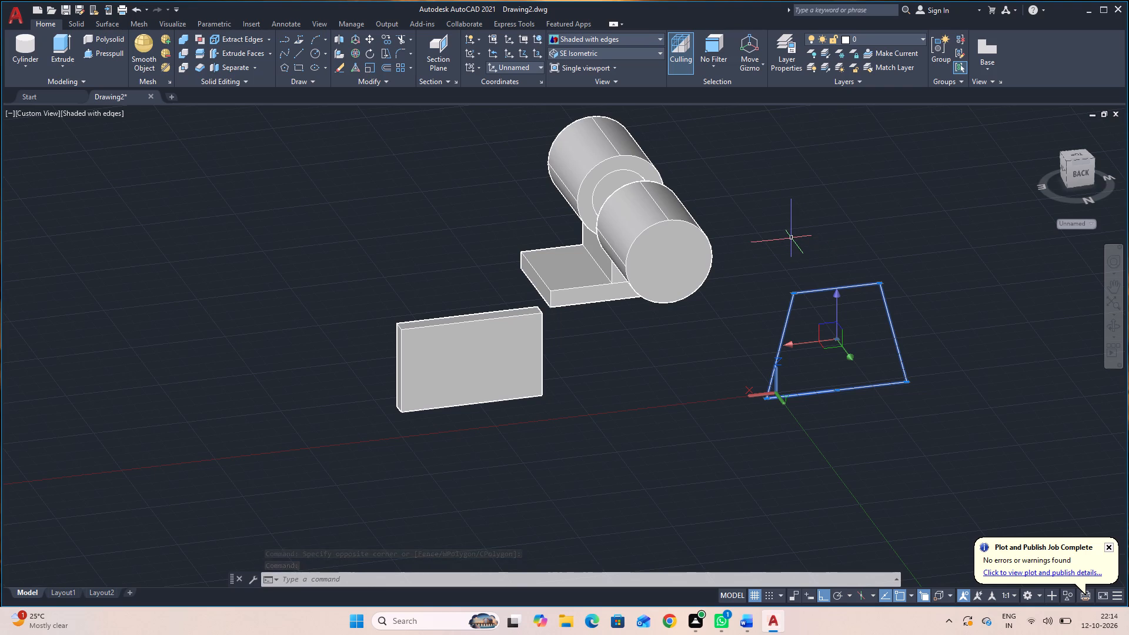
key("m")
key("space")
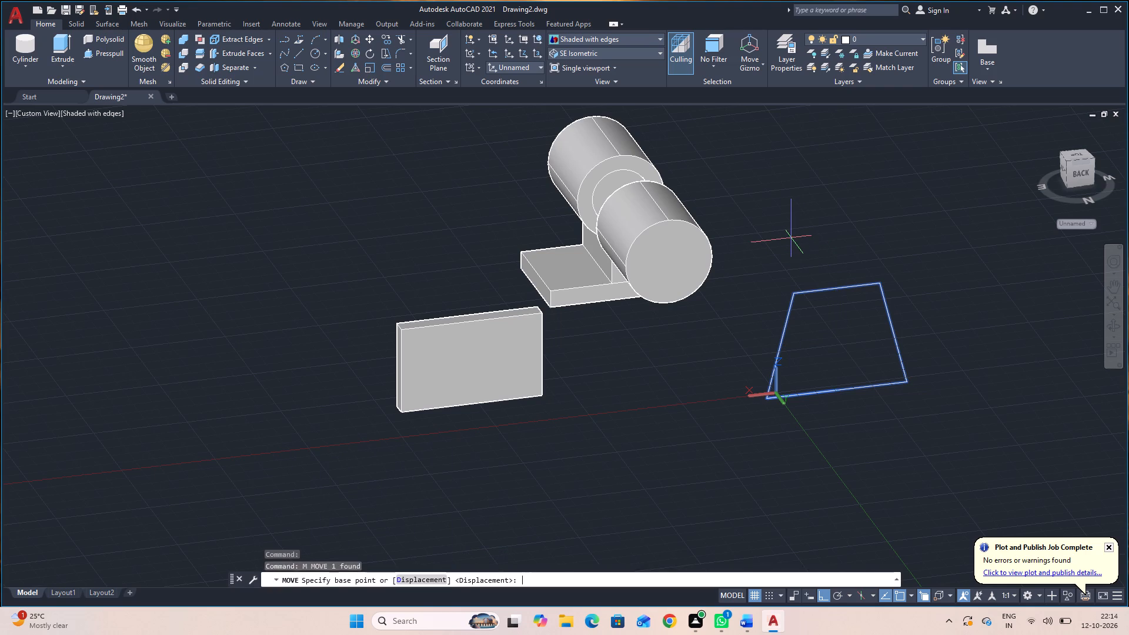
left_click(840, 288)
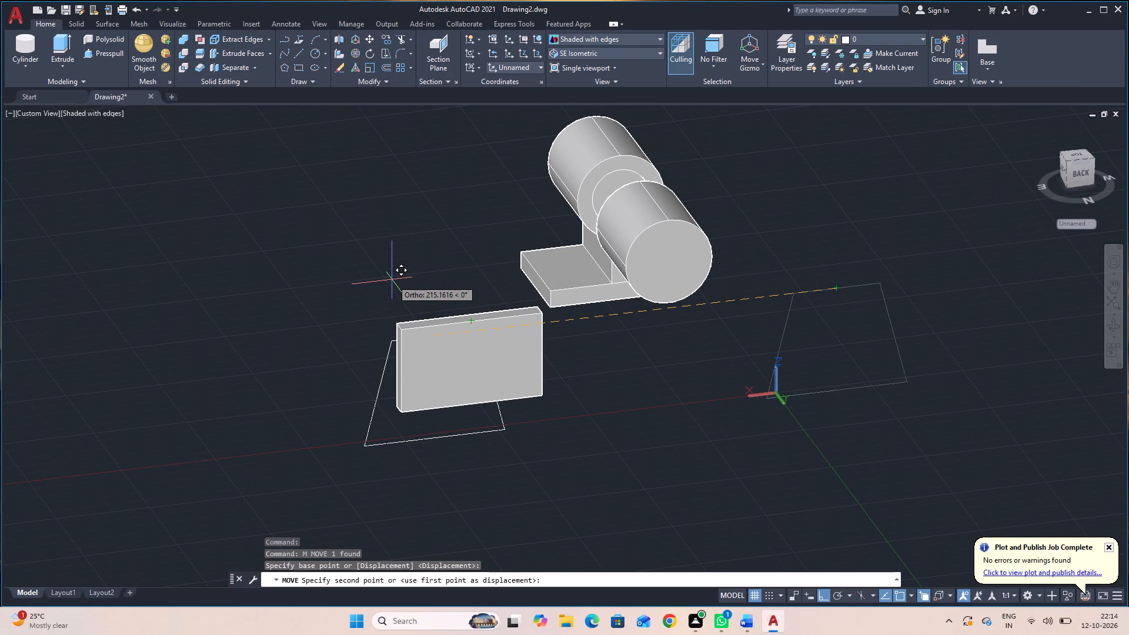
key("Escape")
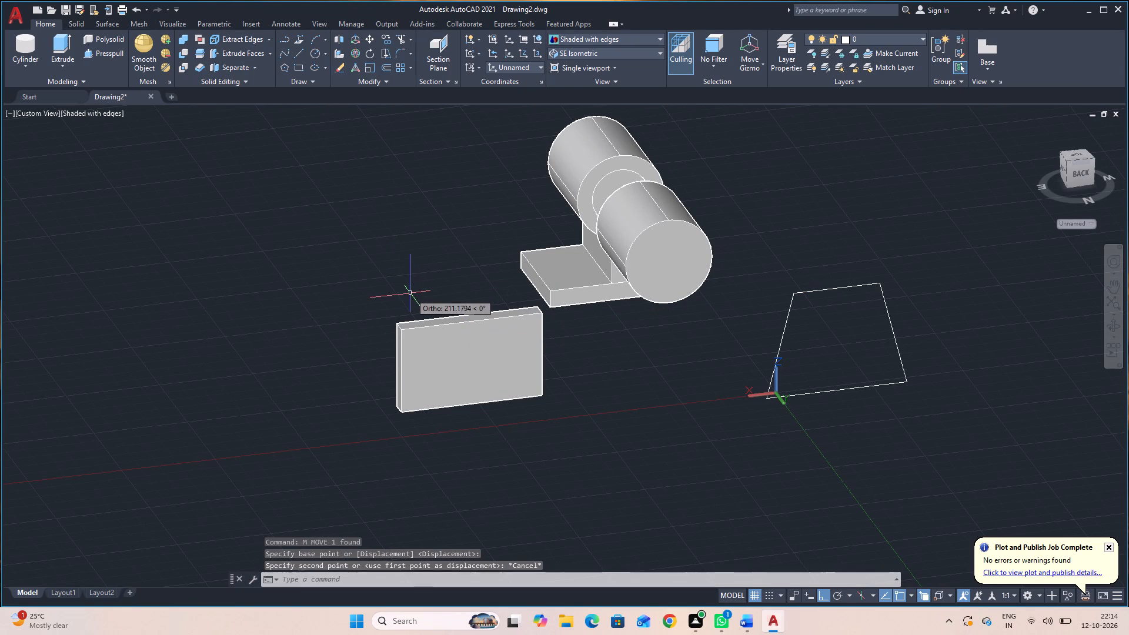
Erase the solid 75 x 46 x 8 plate, keeping its rectangular outline.
left_click(477, 345)
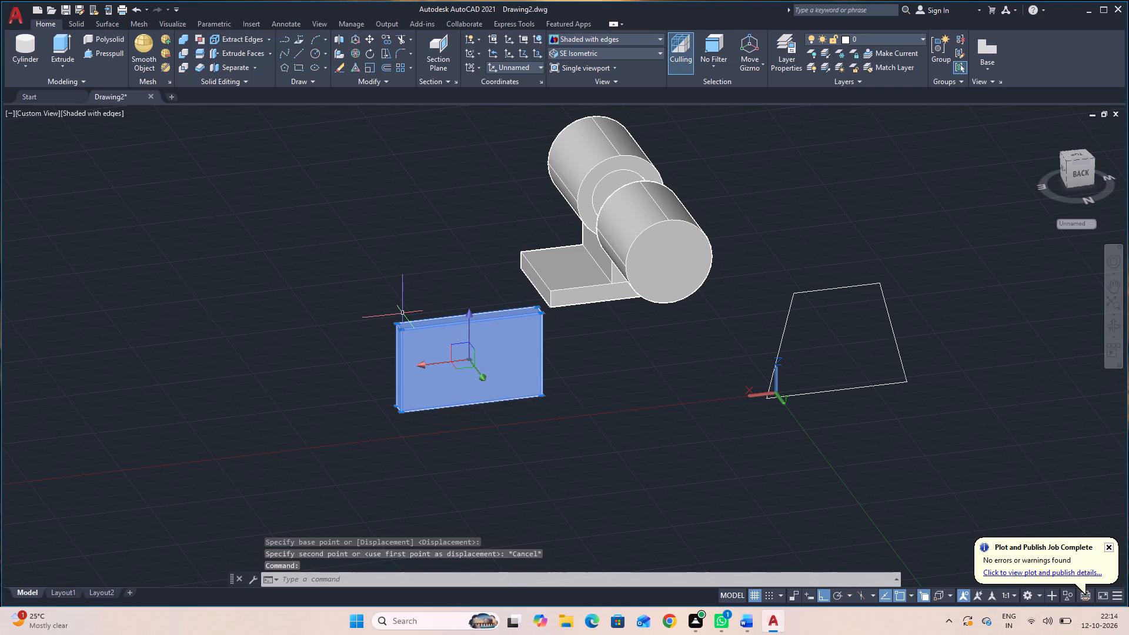
key("Delete")
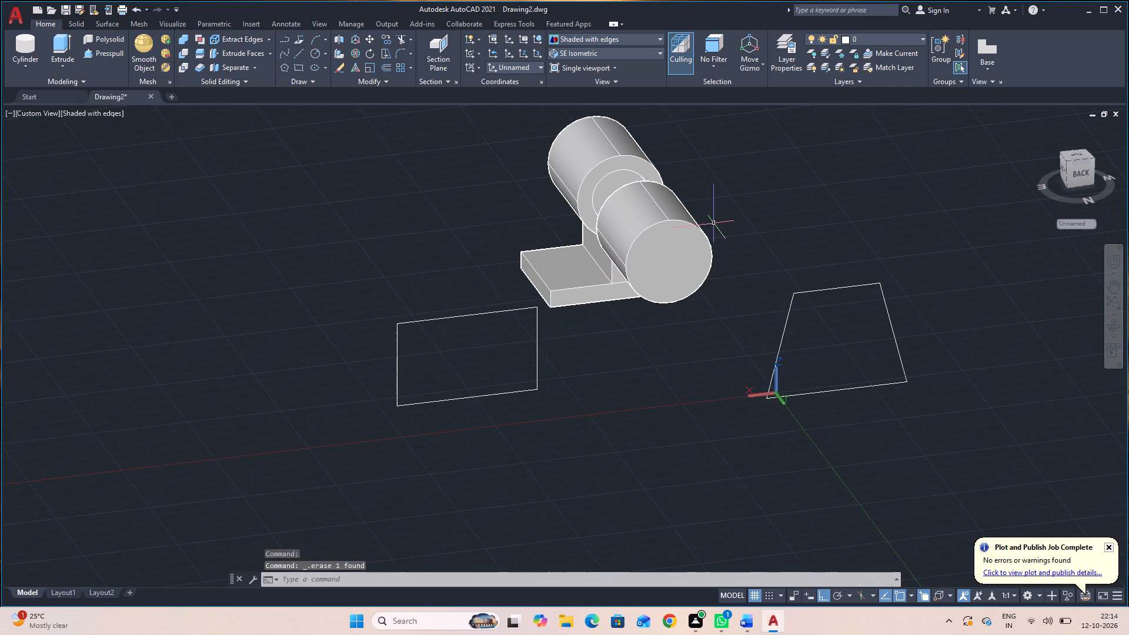
Move the loose copied cylinder along -X, clear of the bracket, into empty space above the trapezoid outline.
left_click(659, 252)
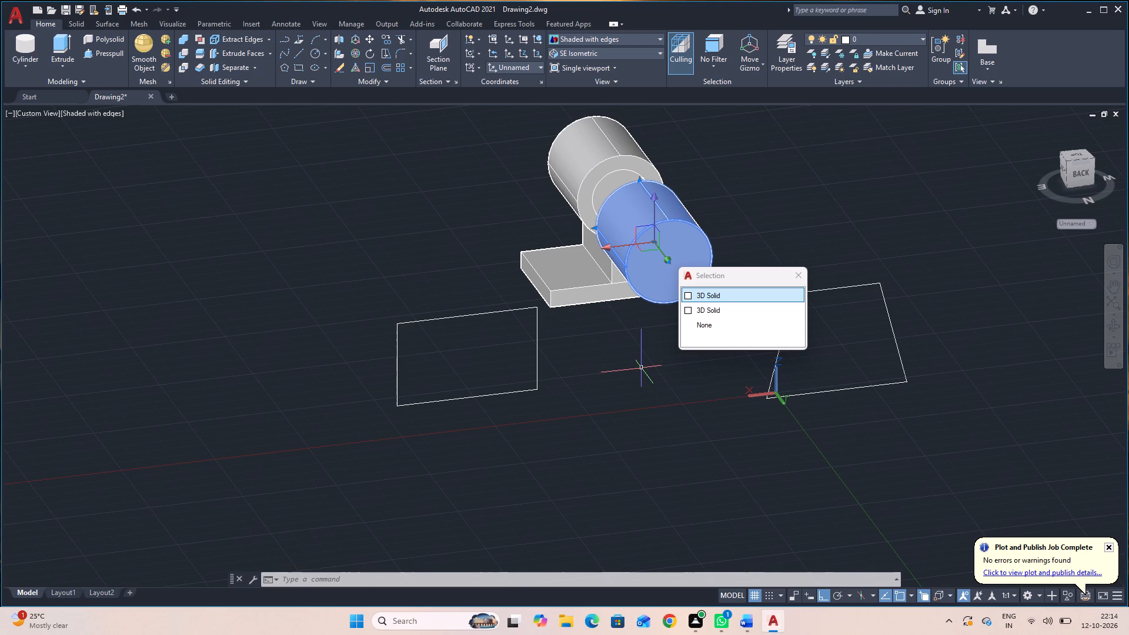
key("m")
key("space")
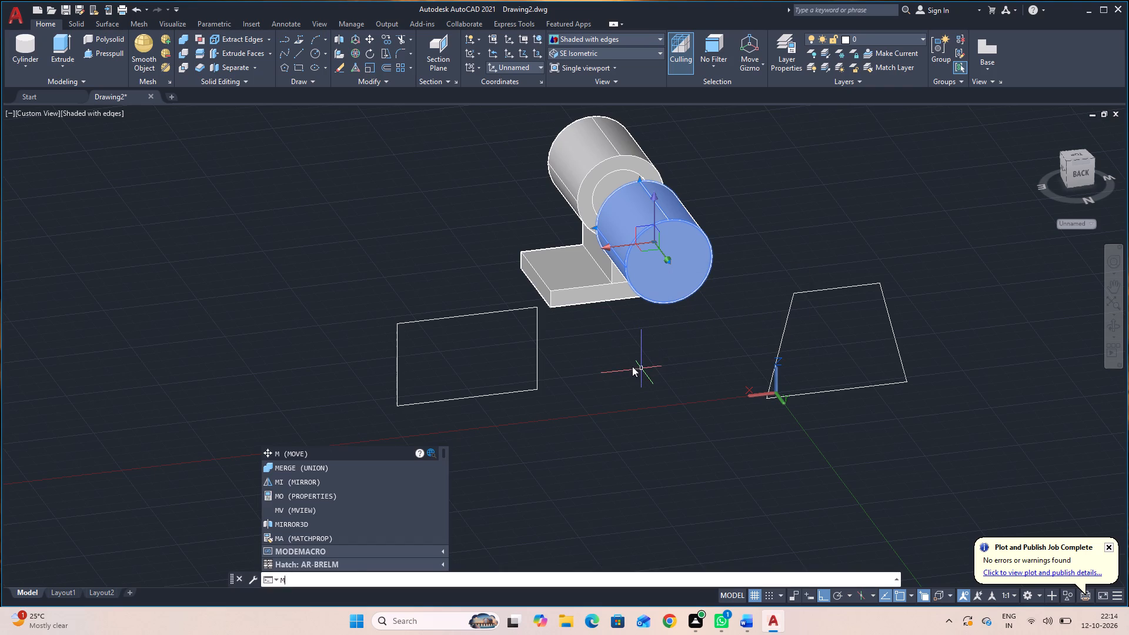
key("space")
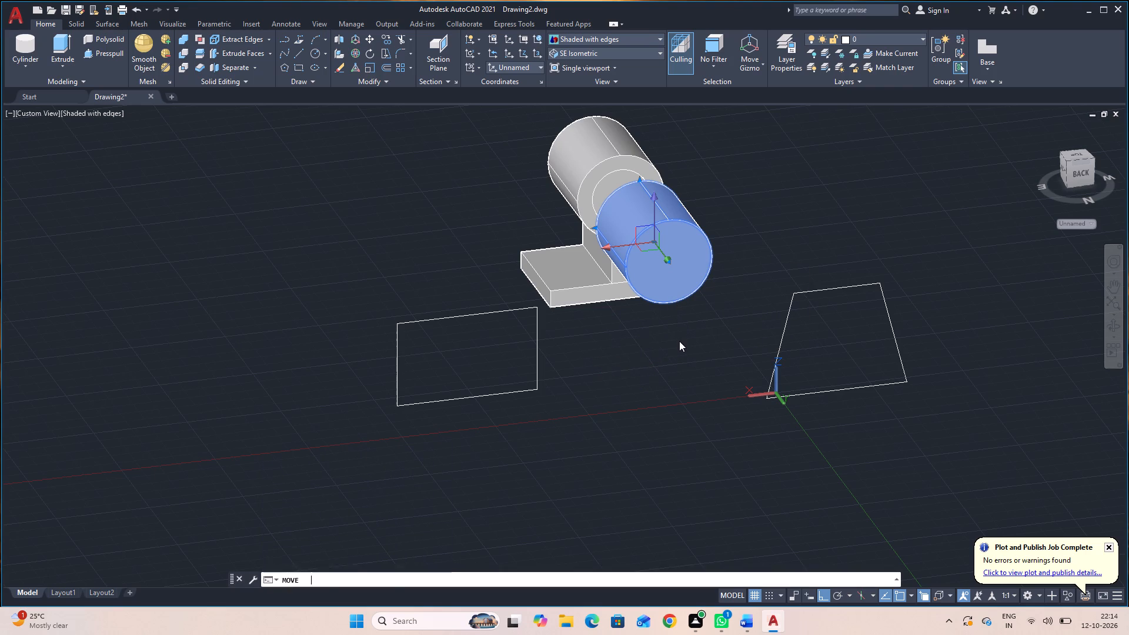
left_click(667, 306)
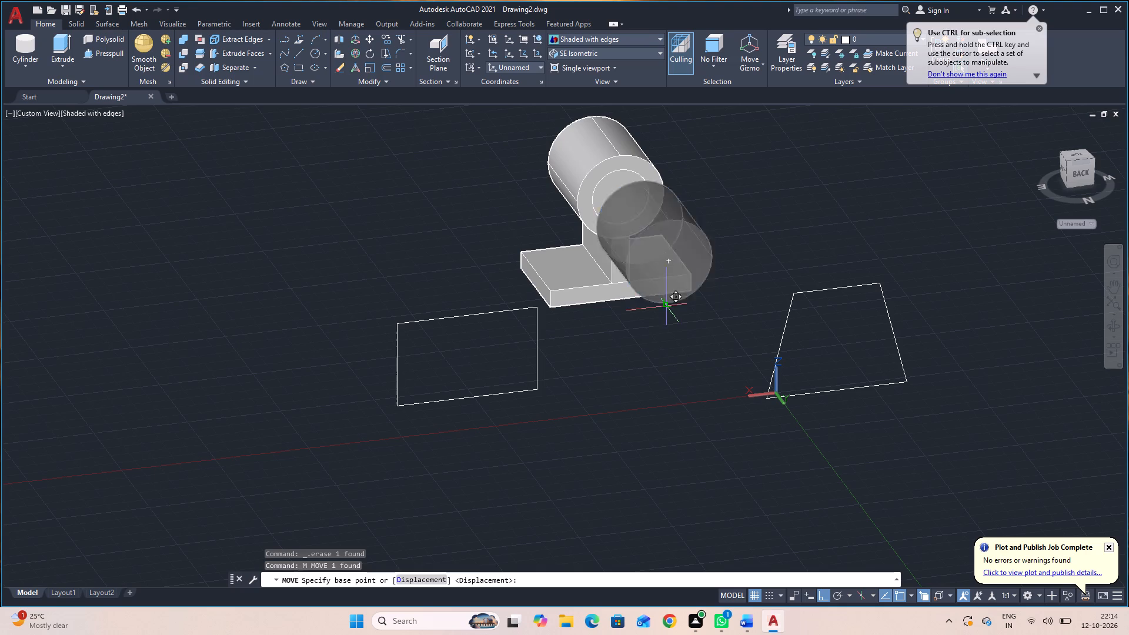
left_click(941, 259)
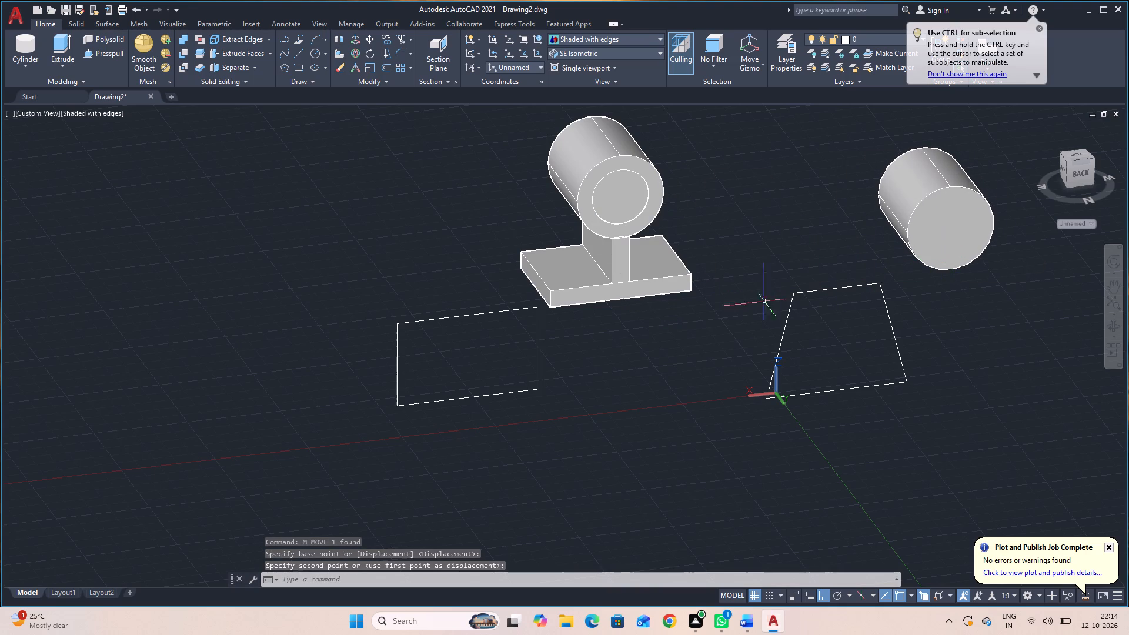
Erase the remaining 75 x 46 rectangle polyline.
left_click(517, 312)
left_click(510, 303)
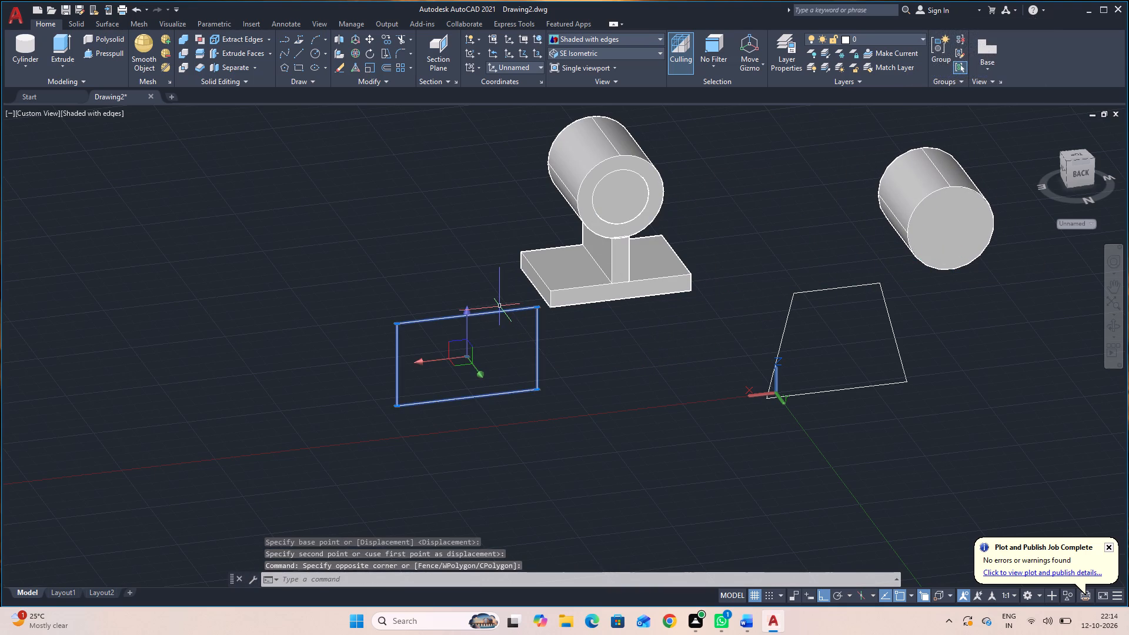
key("Delete")
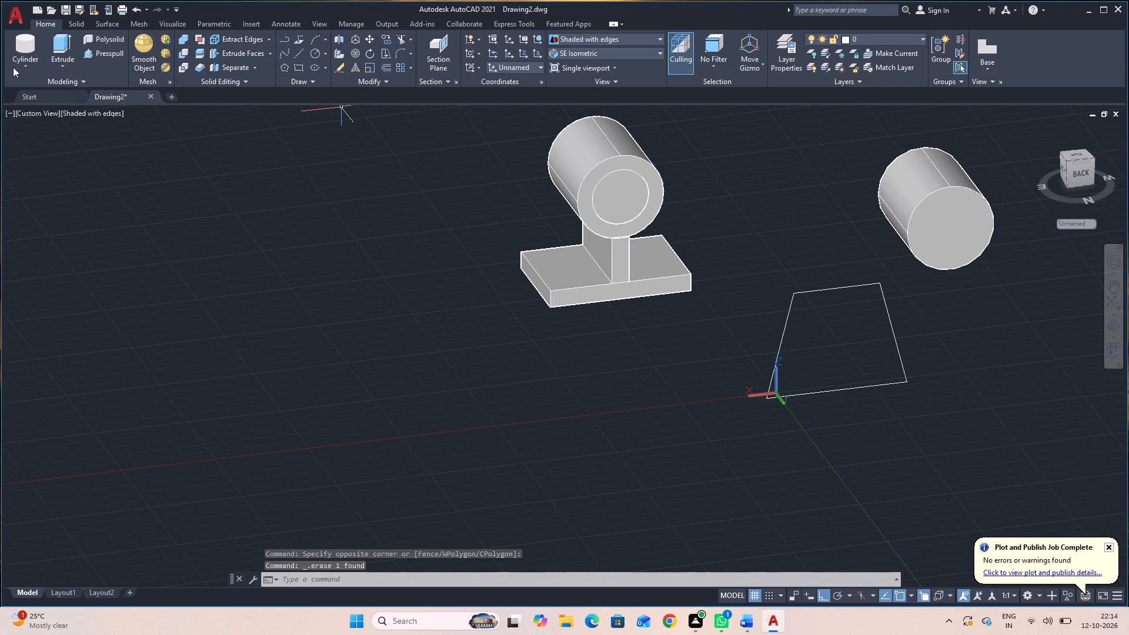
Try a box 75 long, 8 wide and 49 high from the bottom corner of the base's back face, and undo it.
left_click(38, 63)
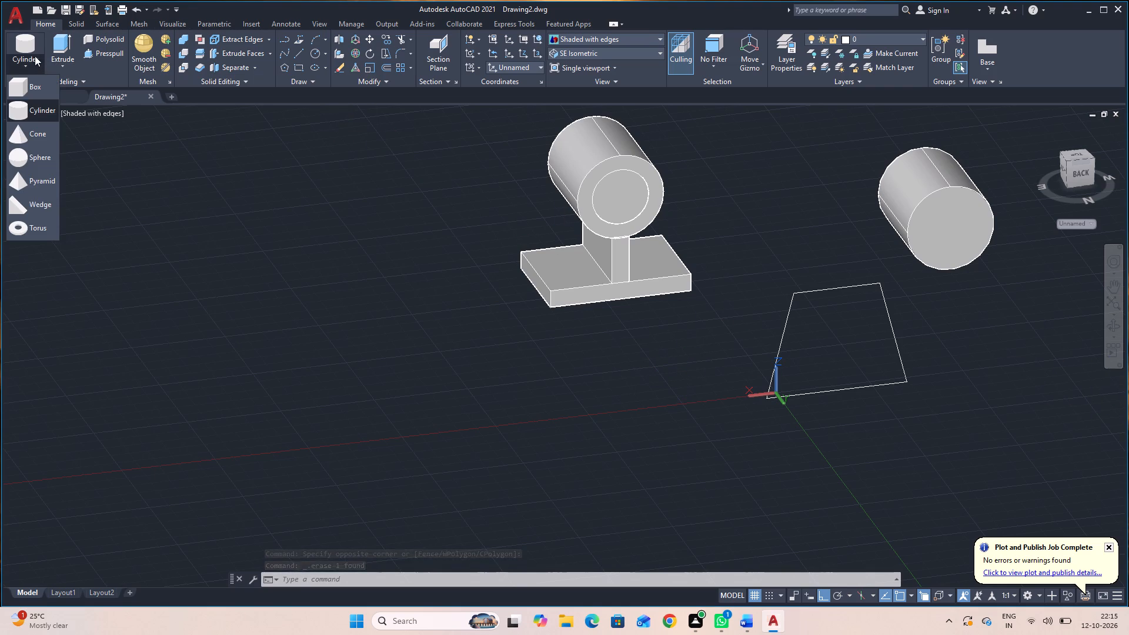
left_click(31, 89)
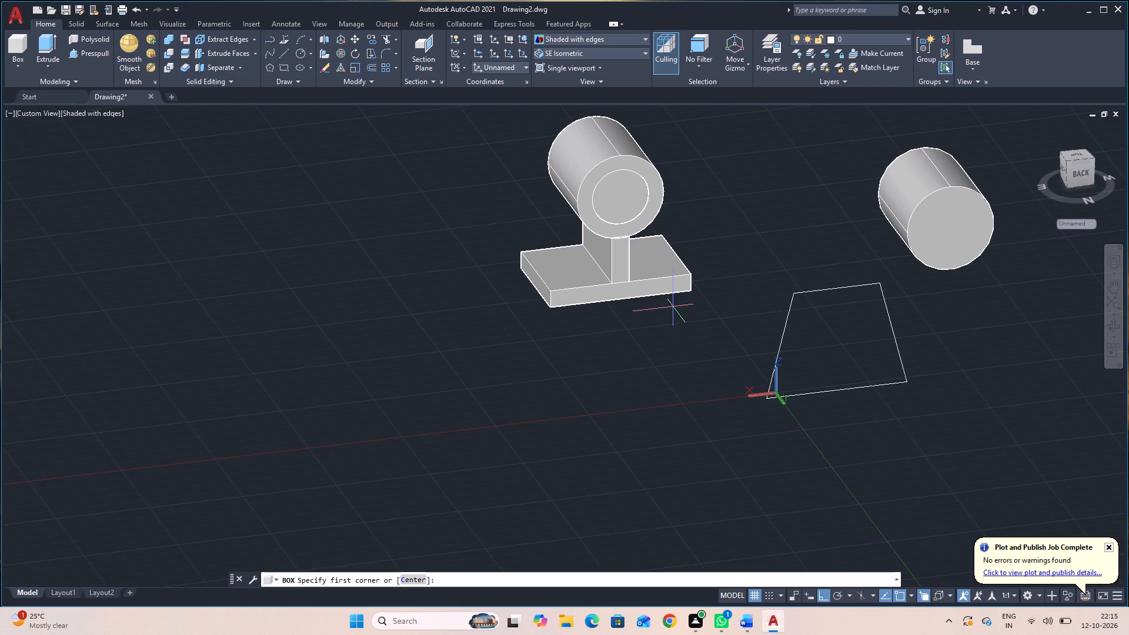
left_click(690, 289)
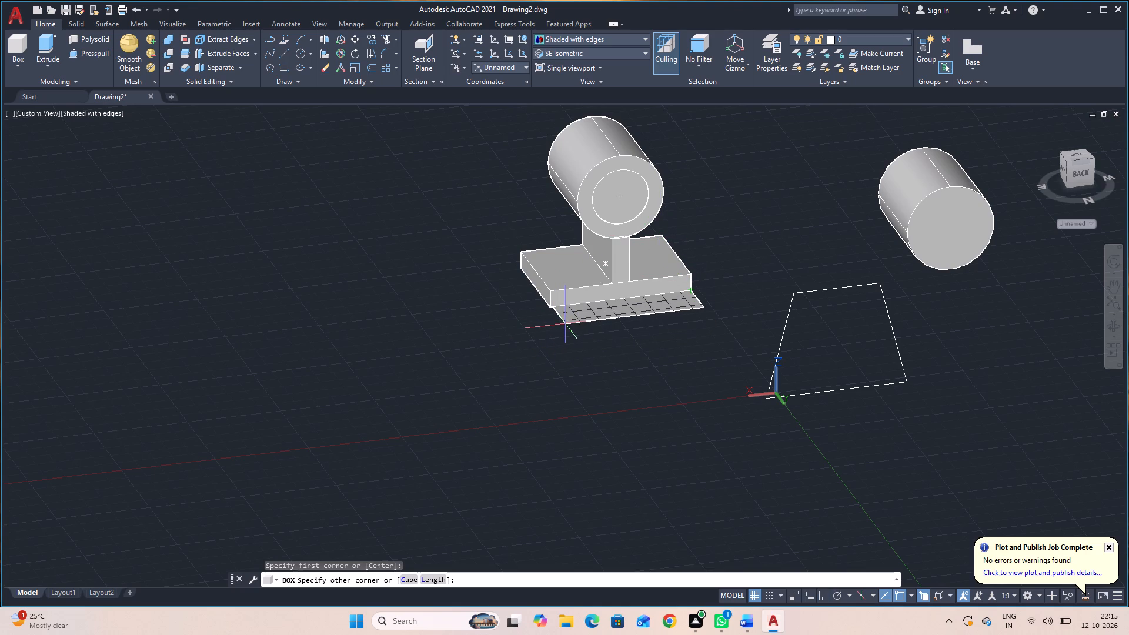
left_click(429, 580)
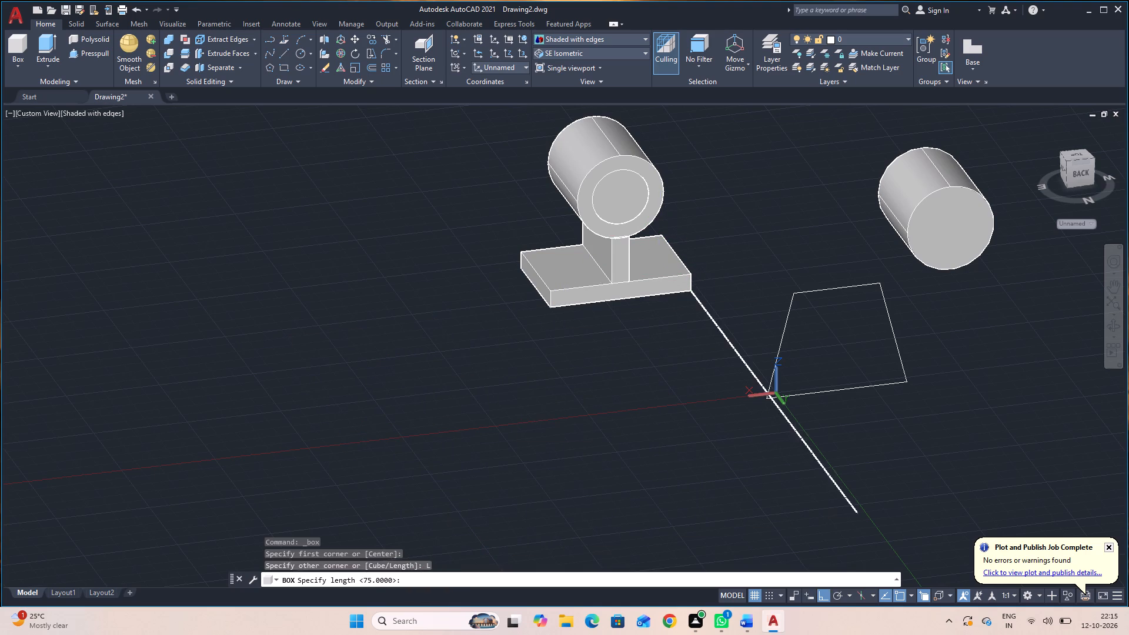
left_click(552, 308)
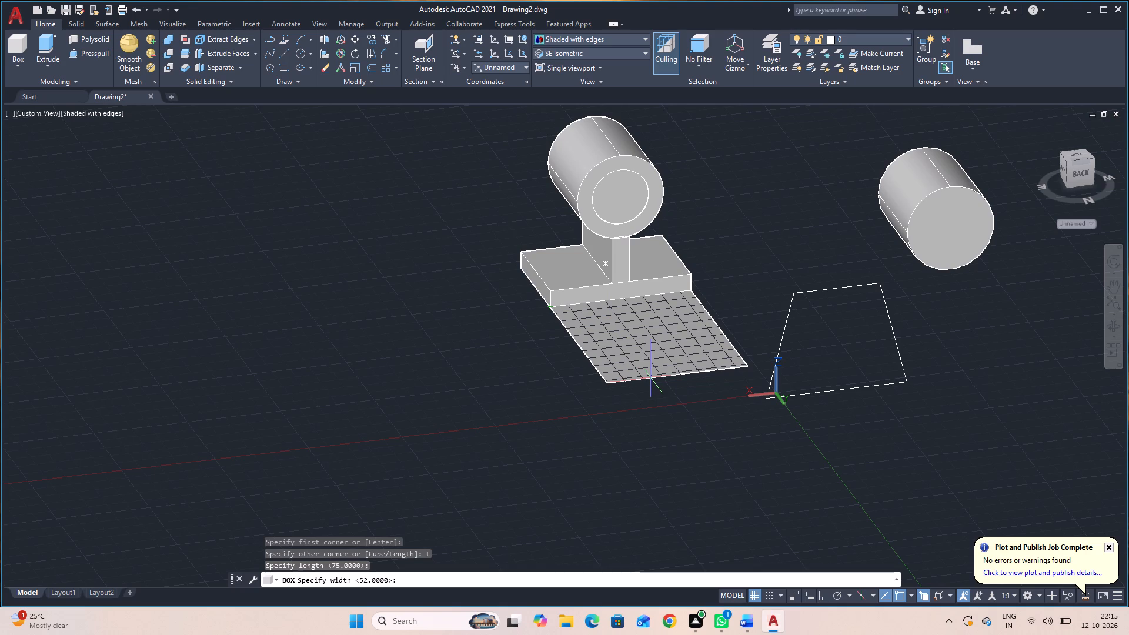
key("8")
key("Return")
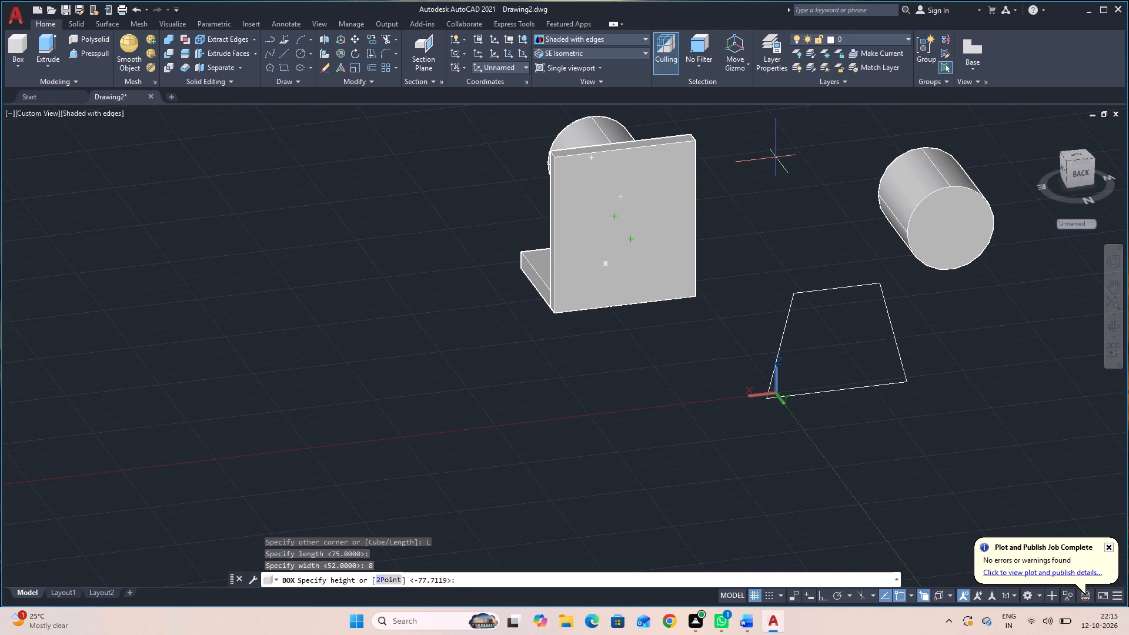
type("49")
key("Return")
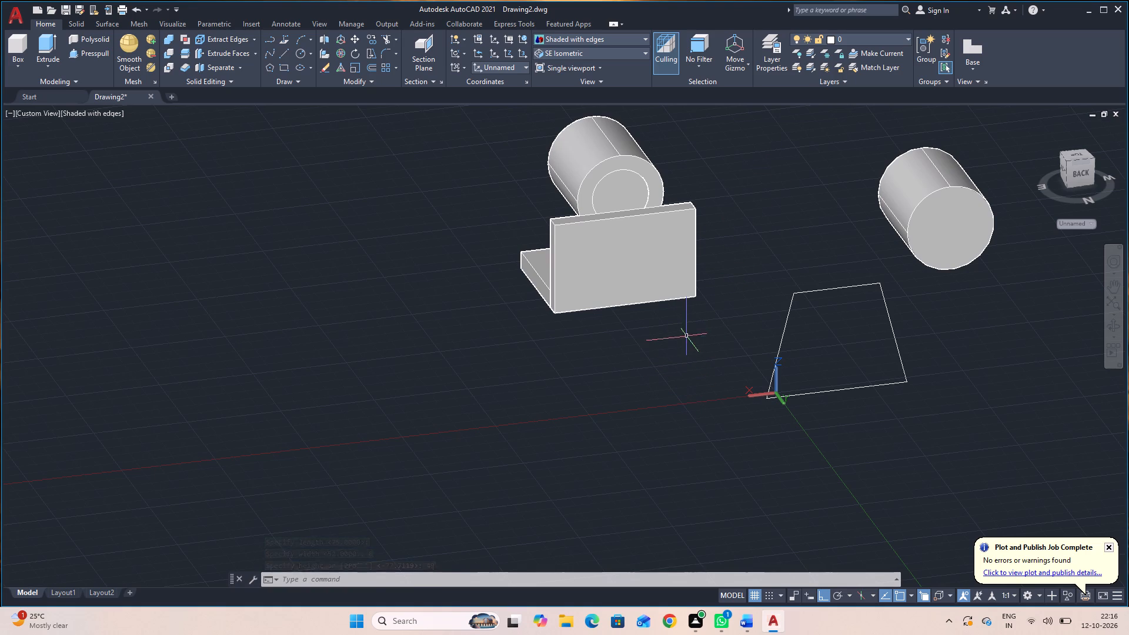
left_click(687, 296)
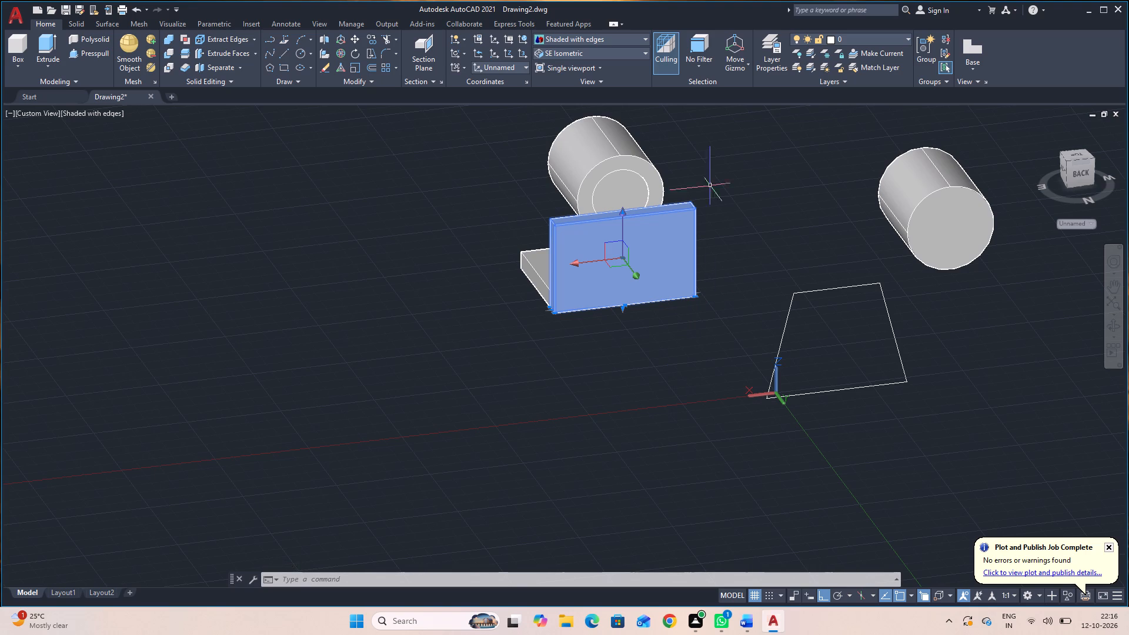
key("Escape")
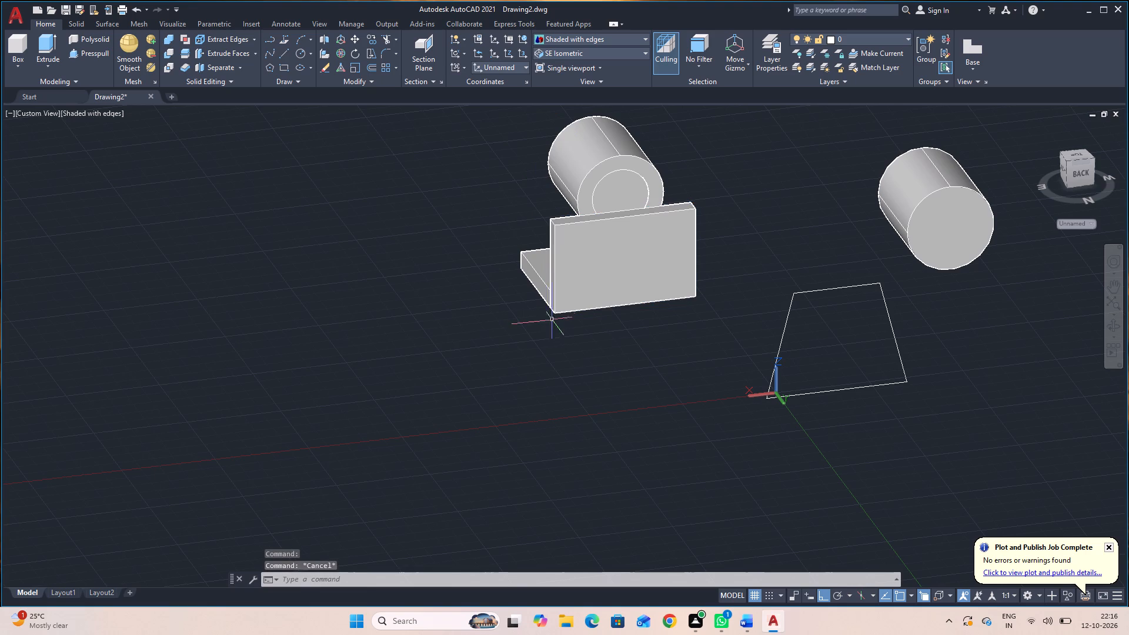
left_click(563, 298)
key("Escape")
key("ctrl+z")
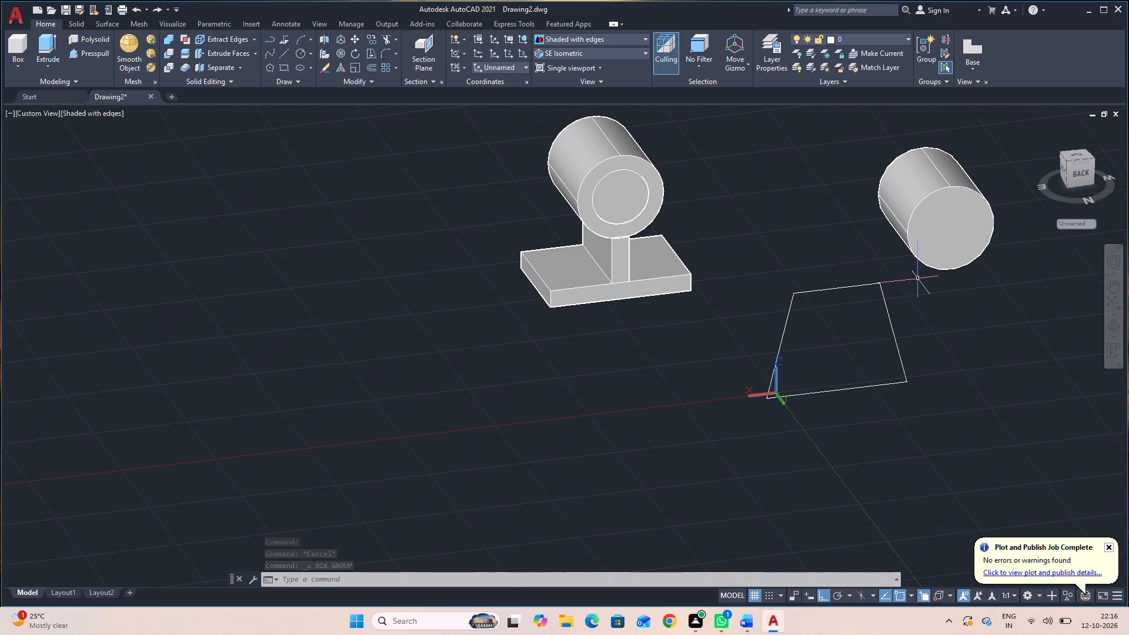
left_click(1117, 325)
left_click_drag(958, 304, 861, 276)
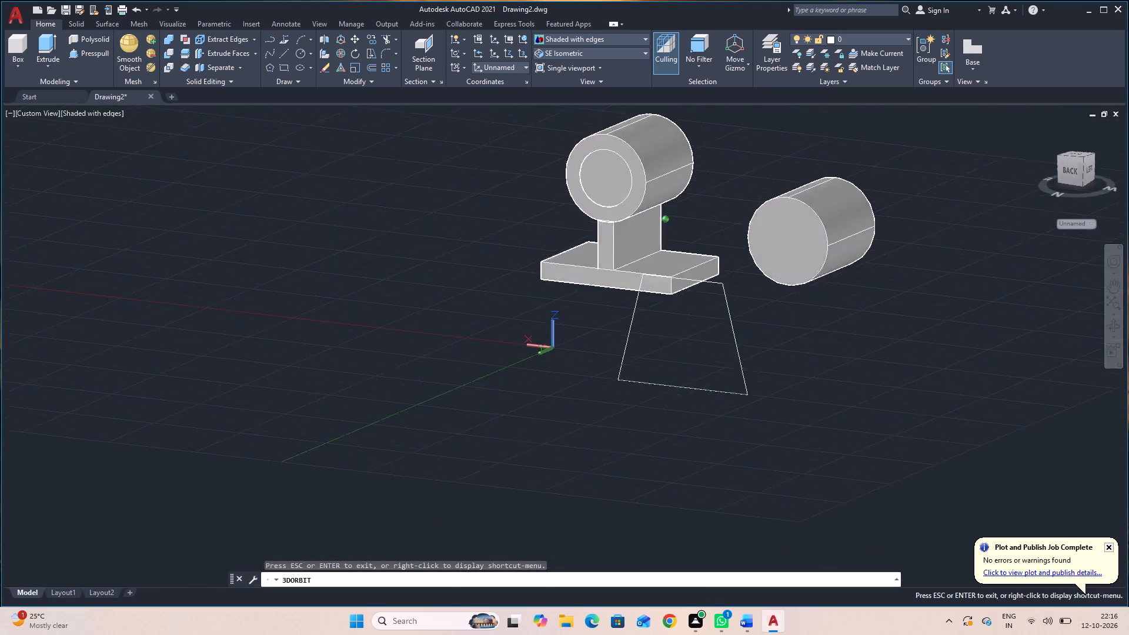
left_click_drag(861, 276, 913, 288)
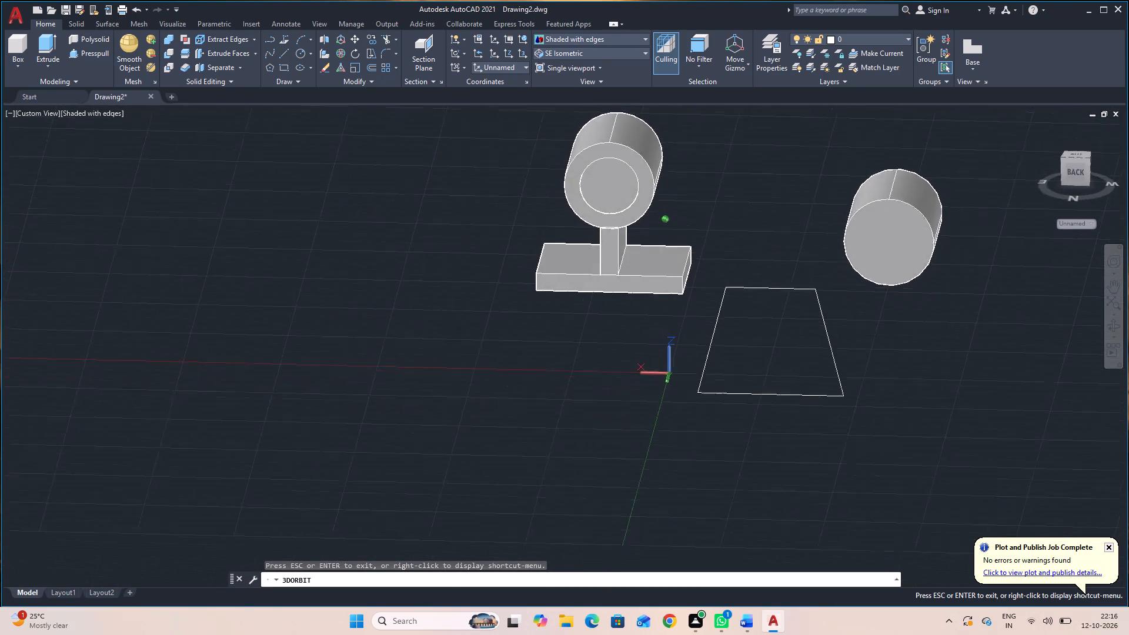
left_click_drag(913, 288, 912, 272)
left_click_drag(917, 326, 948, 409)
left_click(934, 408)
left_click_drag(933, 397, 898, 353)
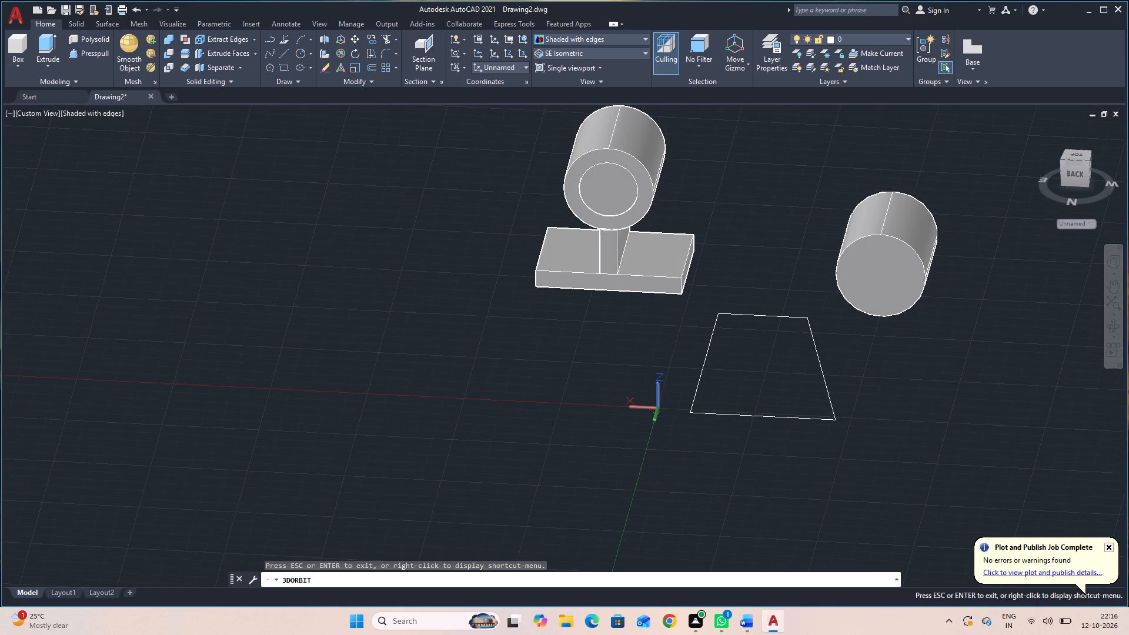
Draw connected lines from the base's lower back edge midpoint up to the cylinder centre, continuing around a rectangle spanning the base's full width.
middle_click_drag(790, 366, 823, 443)
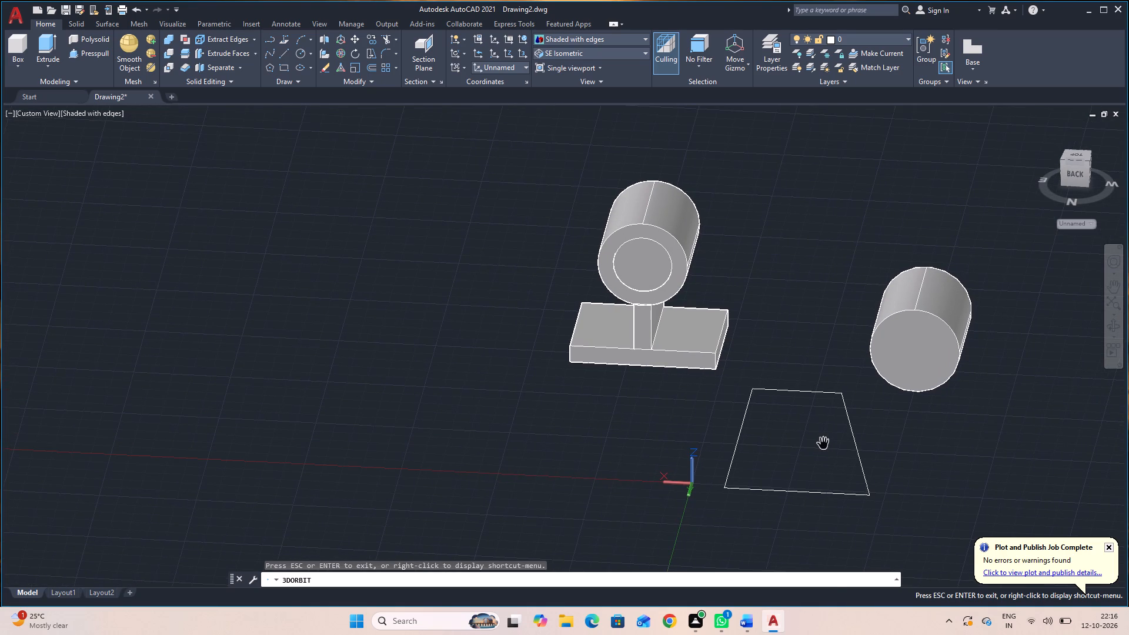
left_click_drag(594, 447, 593, 428)
key("Escape")
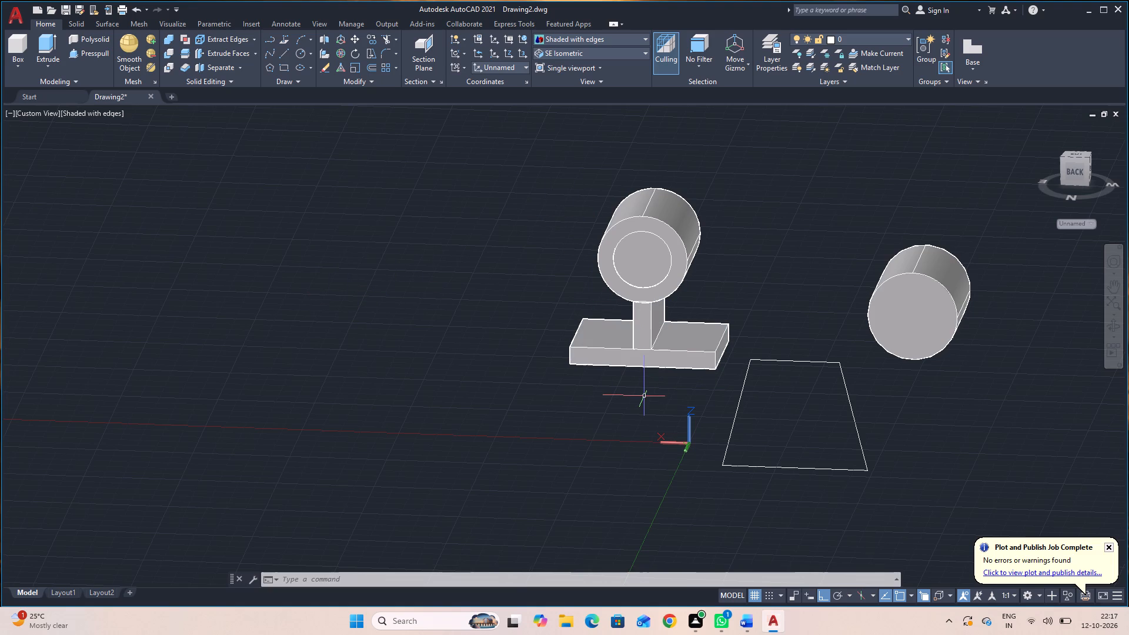
key("l")
key("space")
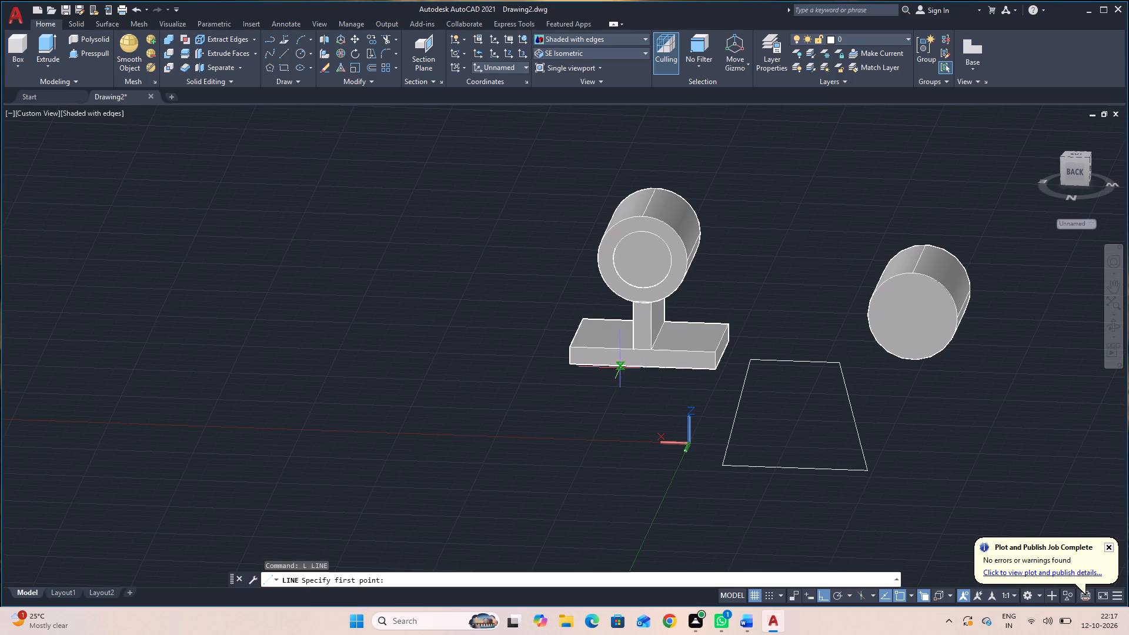
left_click(644, 365)
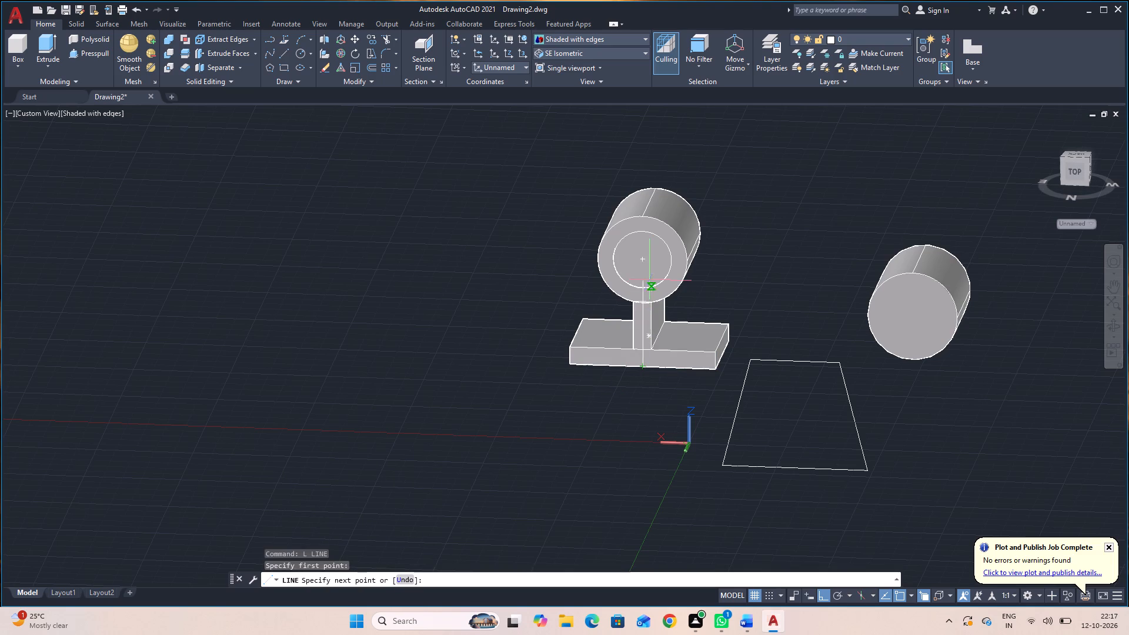
left_click(642, 258)
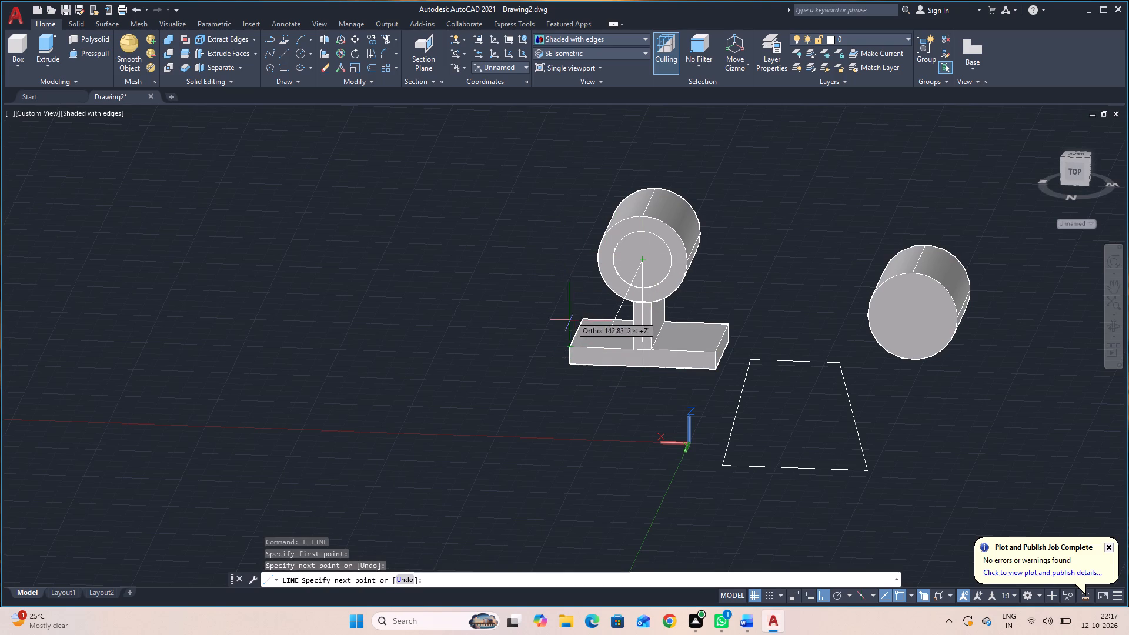
left_click(569, 259)
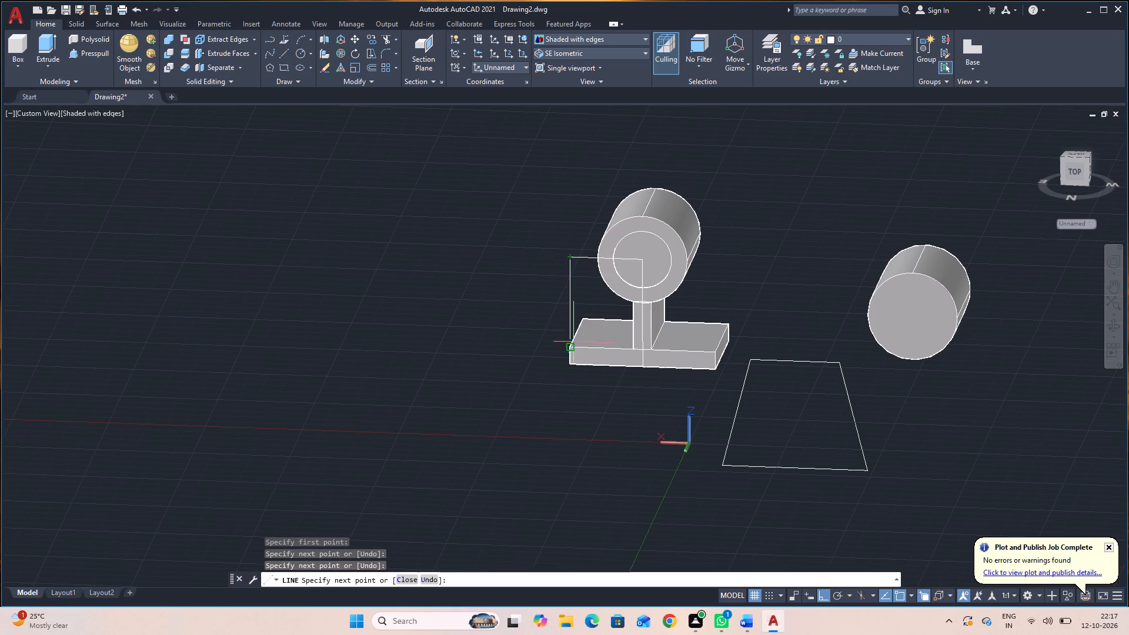
left_click(572, 364)
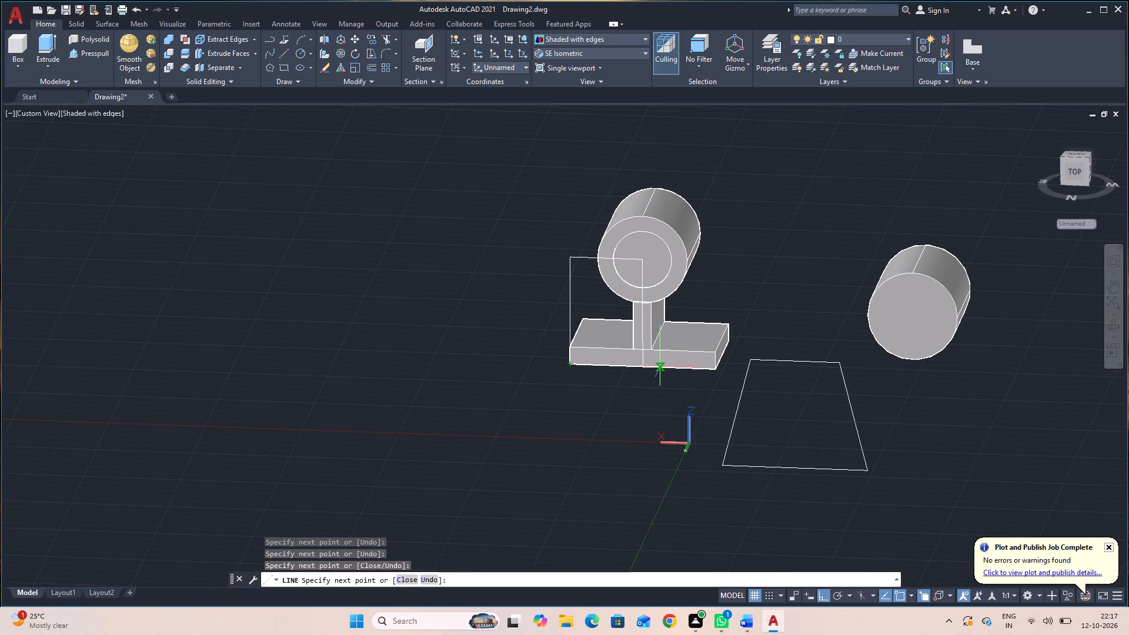
left_click(717, 372)
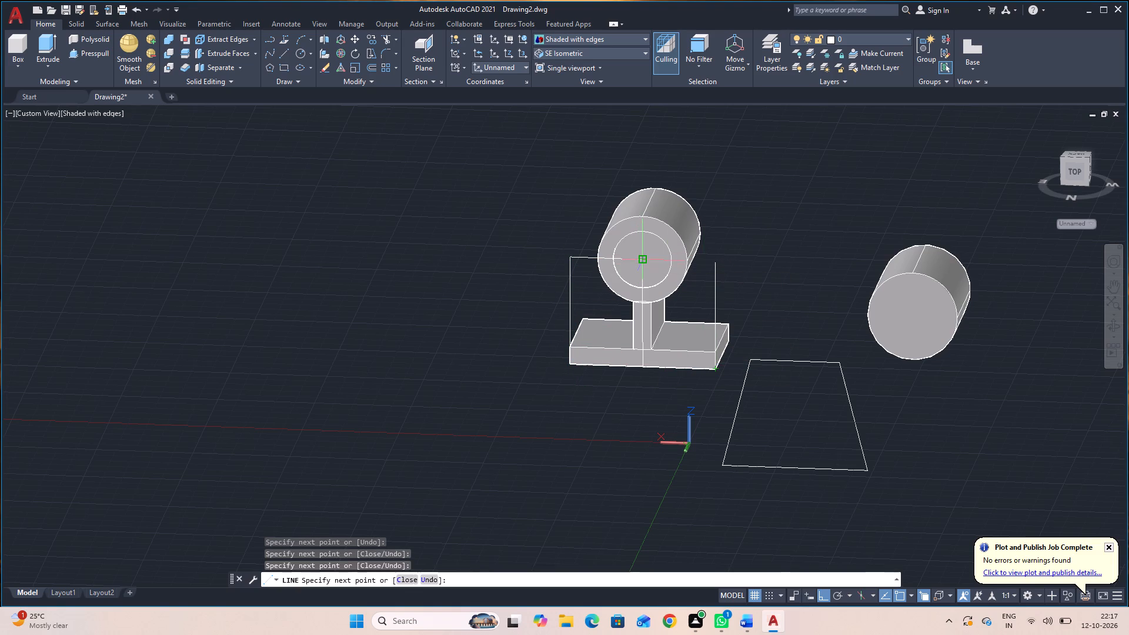
left_click(736, 265)
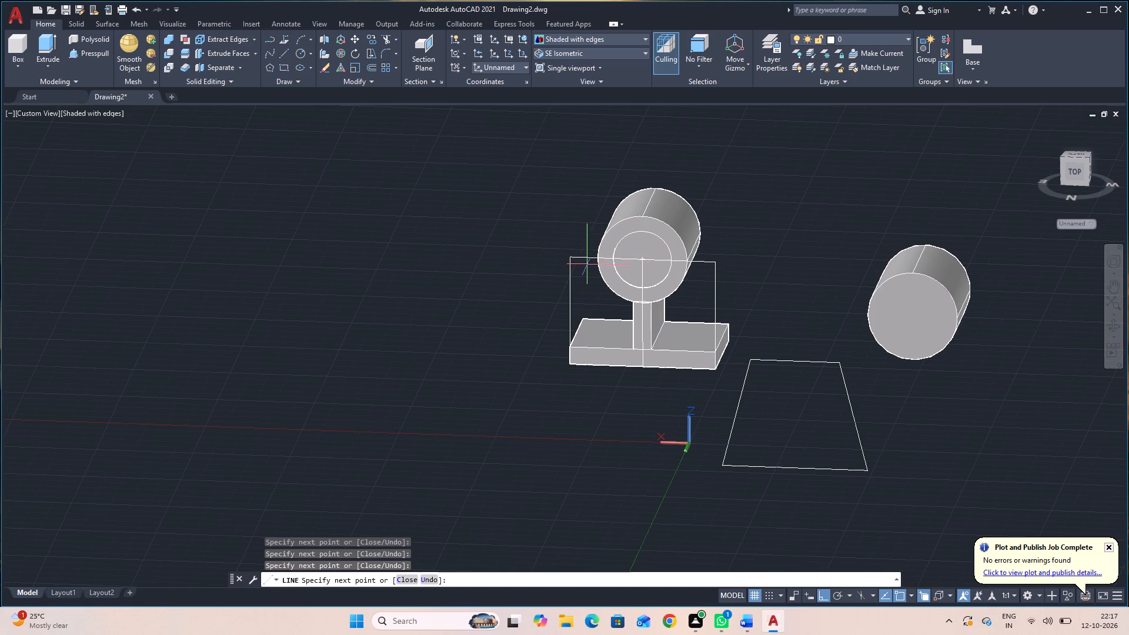
left_click(573, 260)
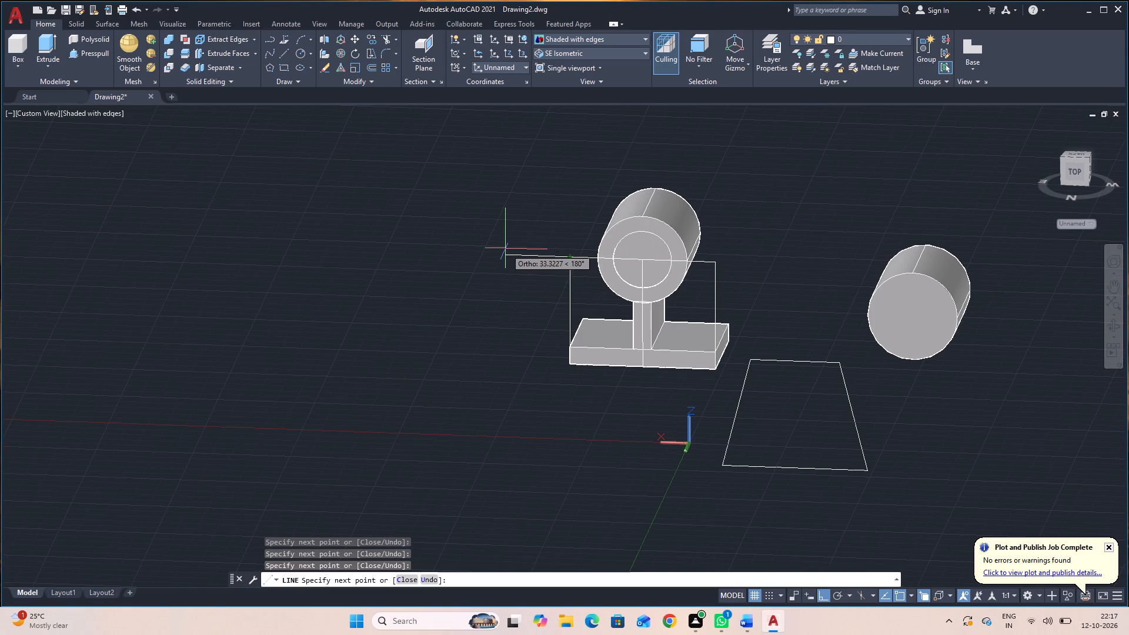
key("Escape")
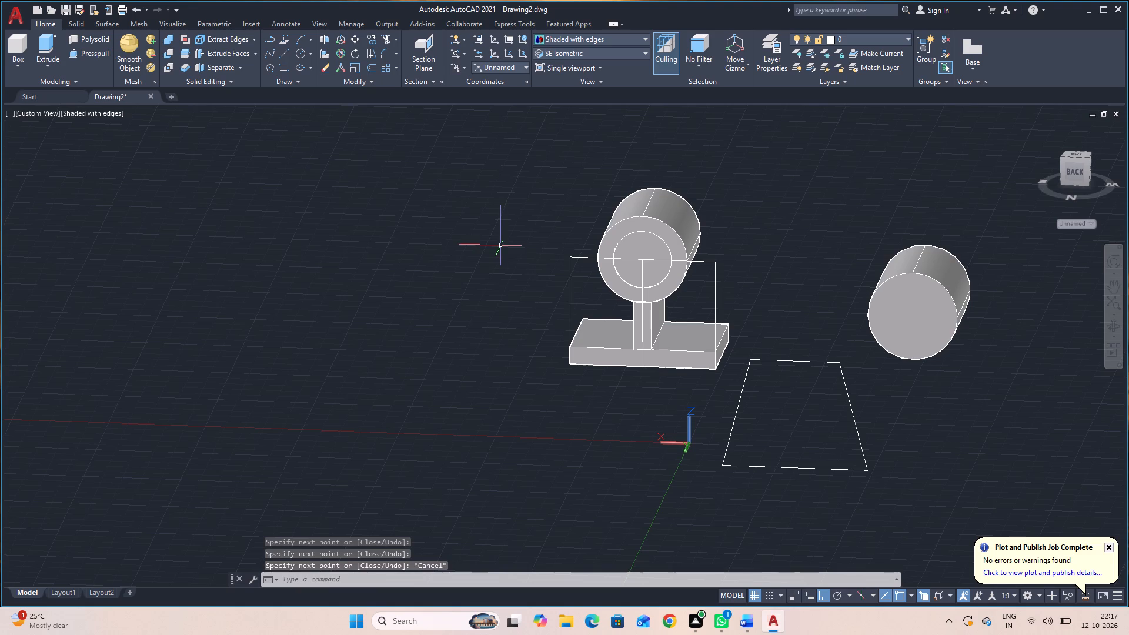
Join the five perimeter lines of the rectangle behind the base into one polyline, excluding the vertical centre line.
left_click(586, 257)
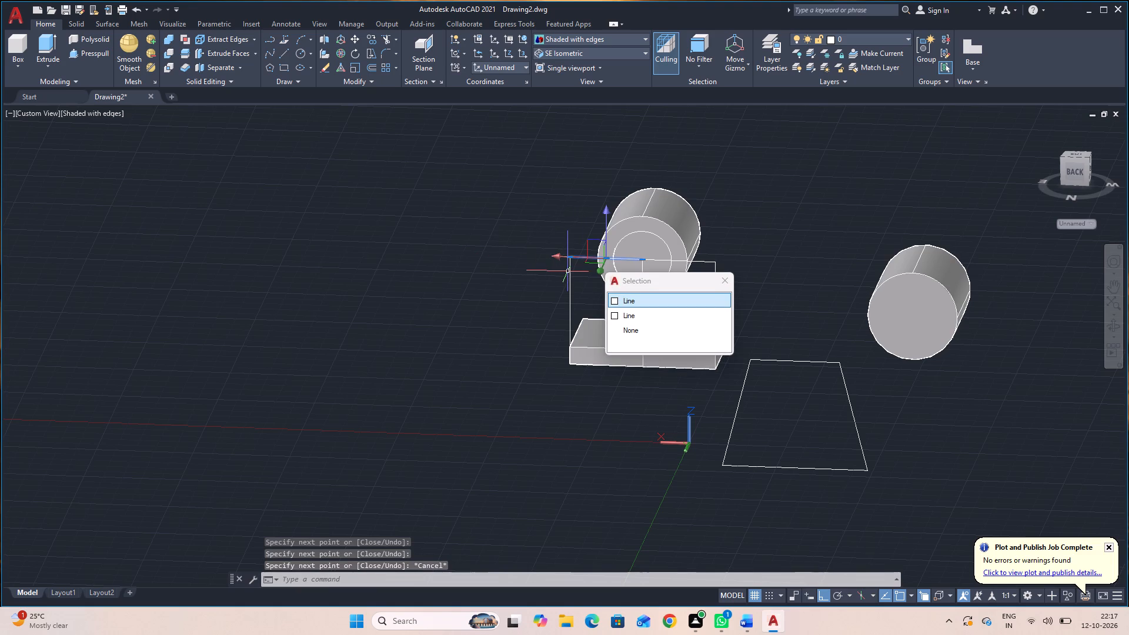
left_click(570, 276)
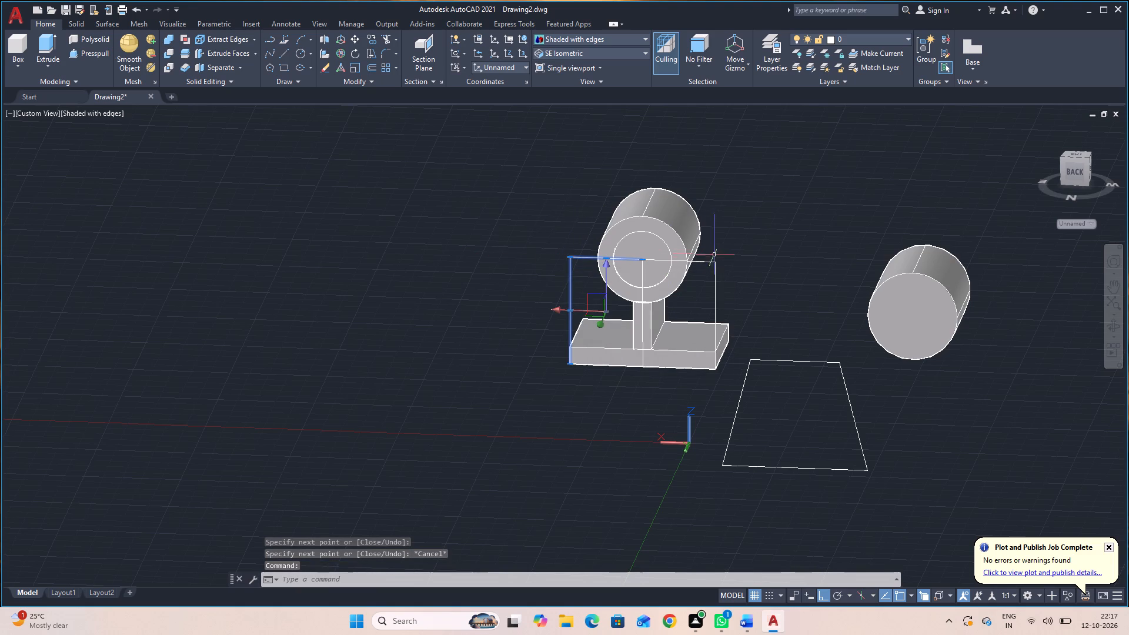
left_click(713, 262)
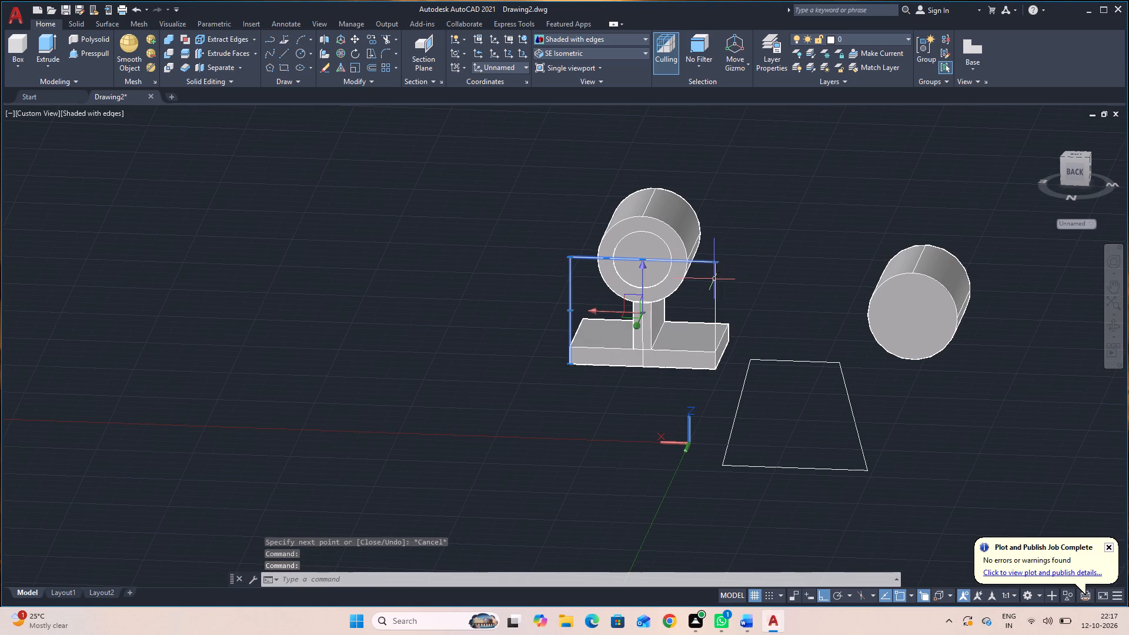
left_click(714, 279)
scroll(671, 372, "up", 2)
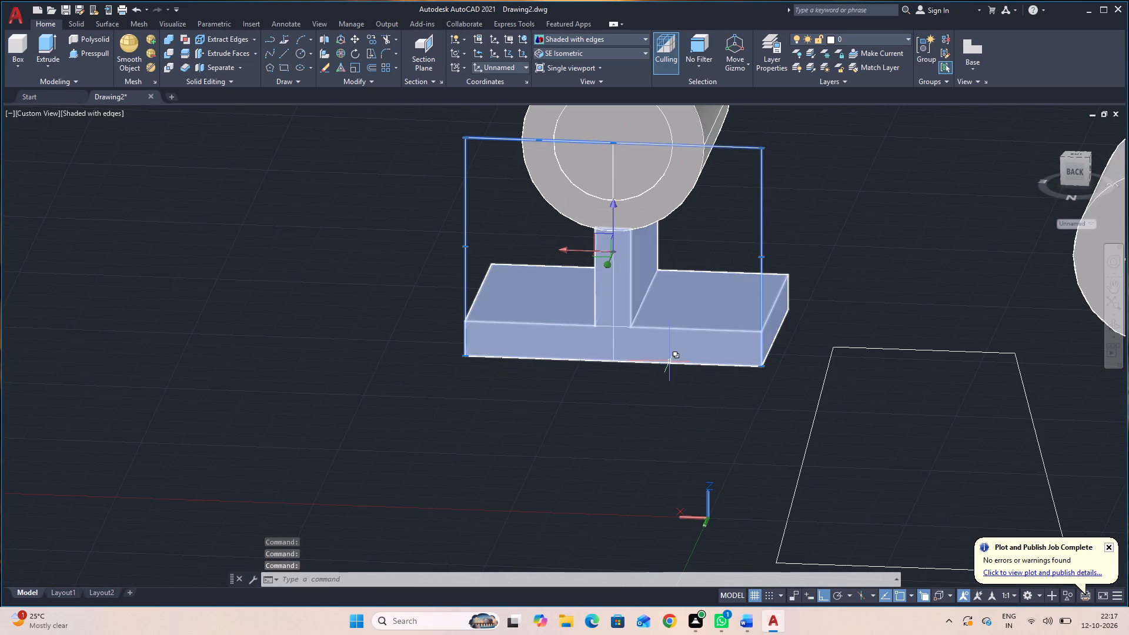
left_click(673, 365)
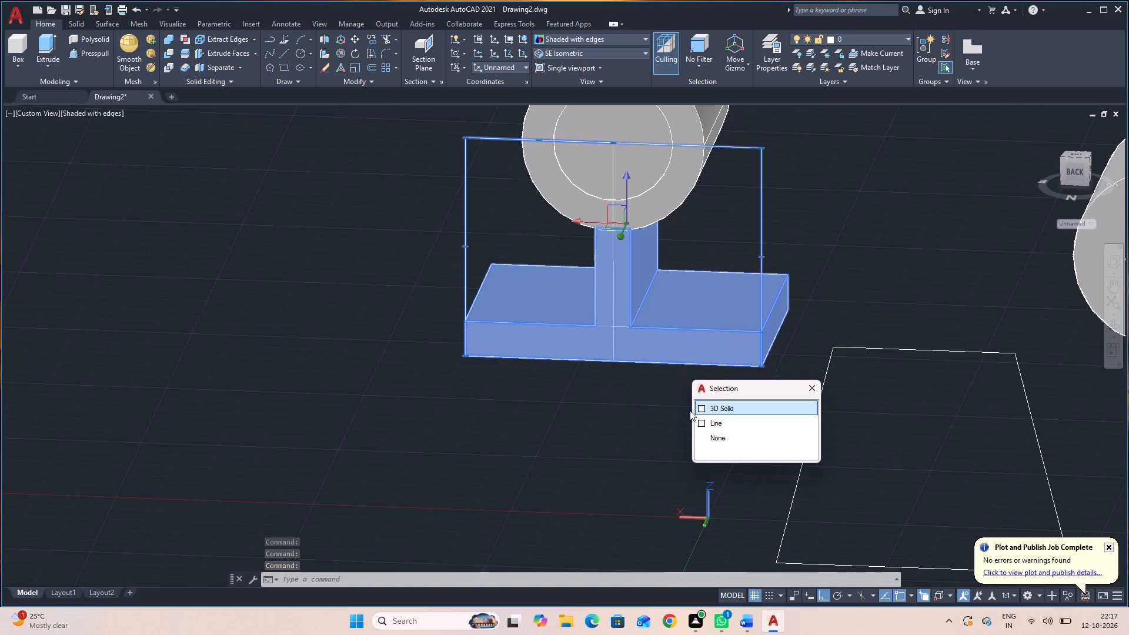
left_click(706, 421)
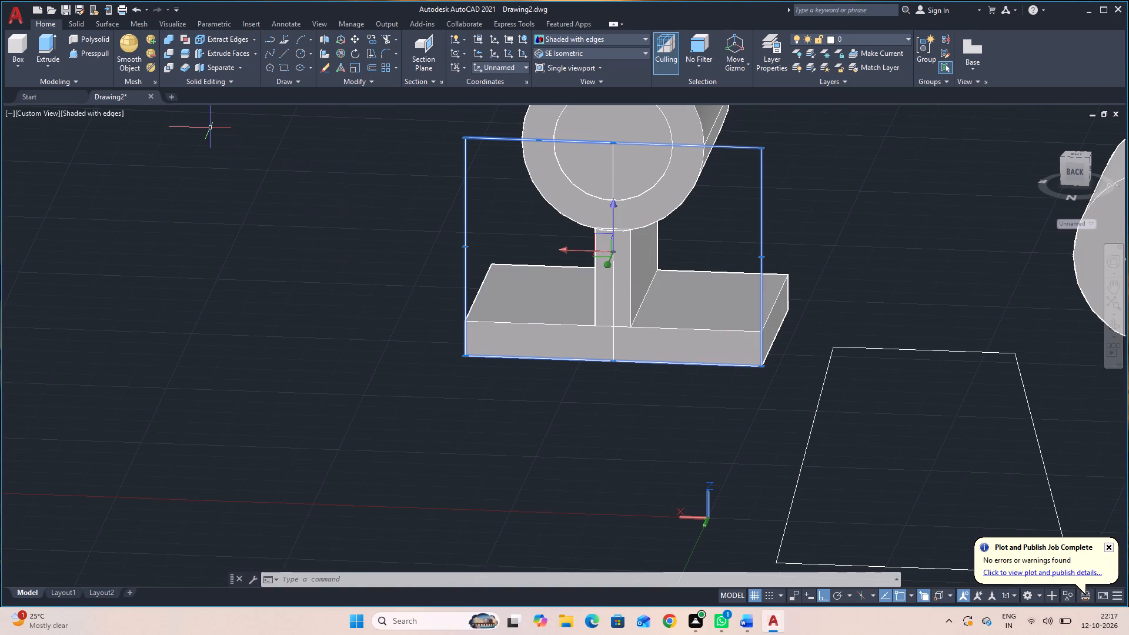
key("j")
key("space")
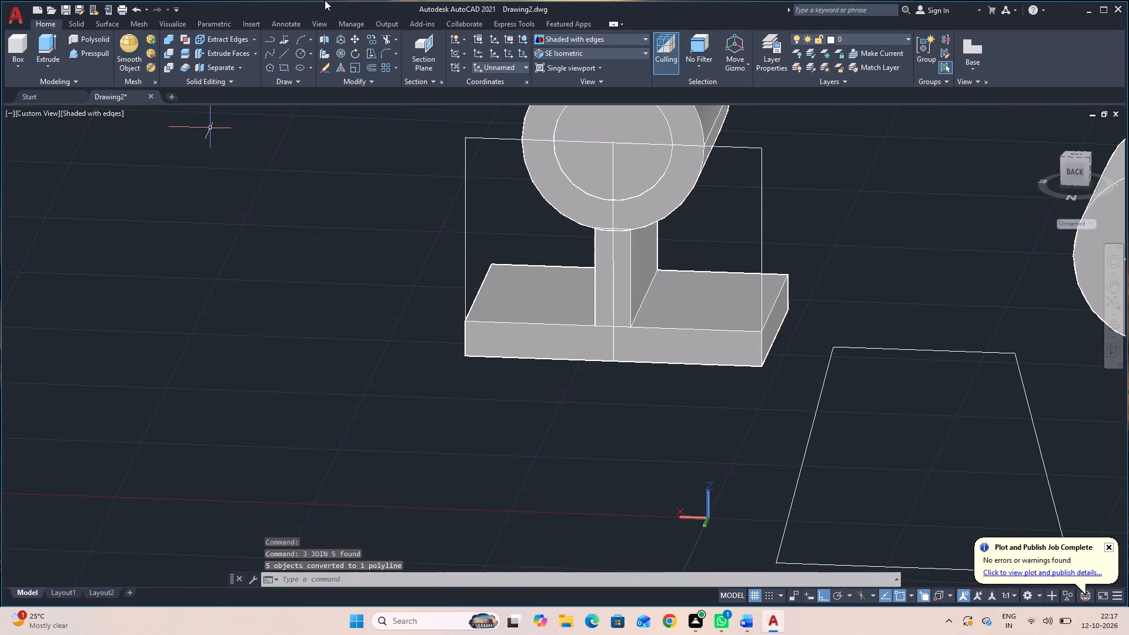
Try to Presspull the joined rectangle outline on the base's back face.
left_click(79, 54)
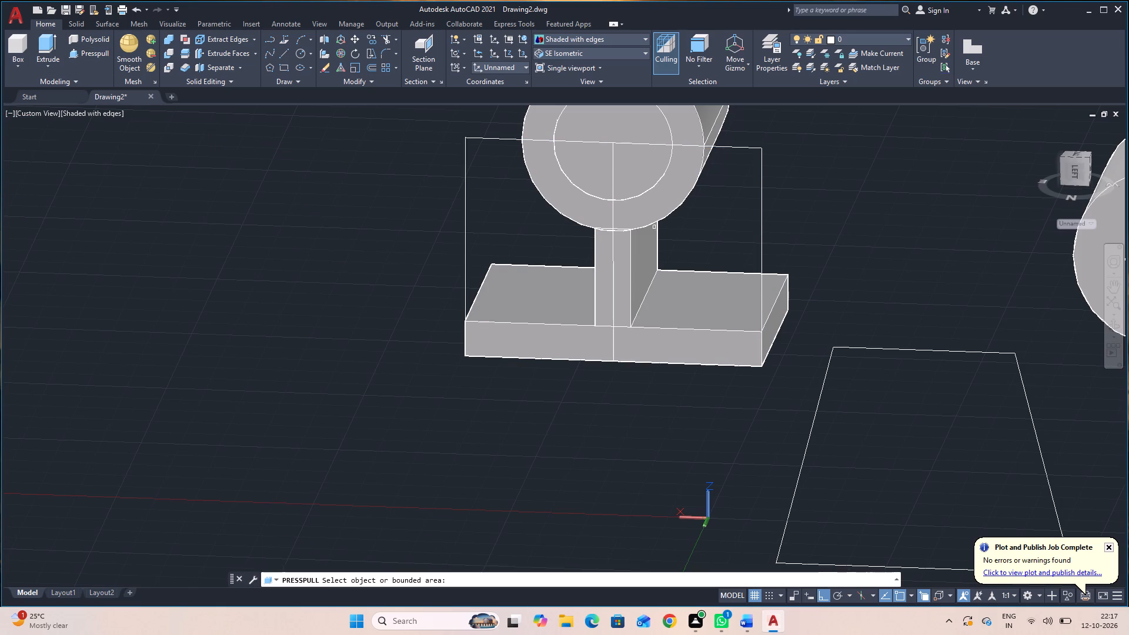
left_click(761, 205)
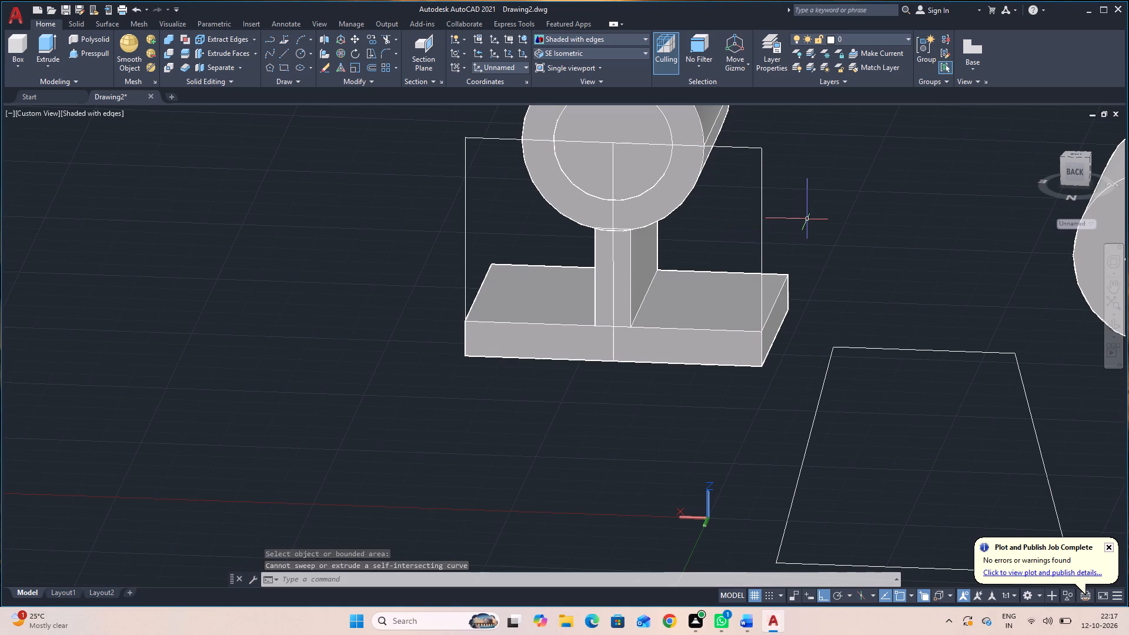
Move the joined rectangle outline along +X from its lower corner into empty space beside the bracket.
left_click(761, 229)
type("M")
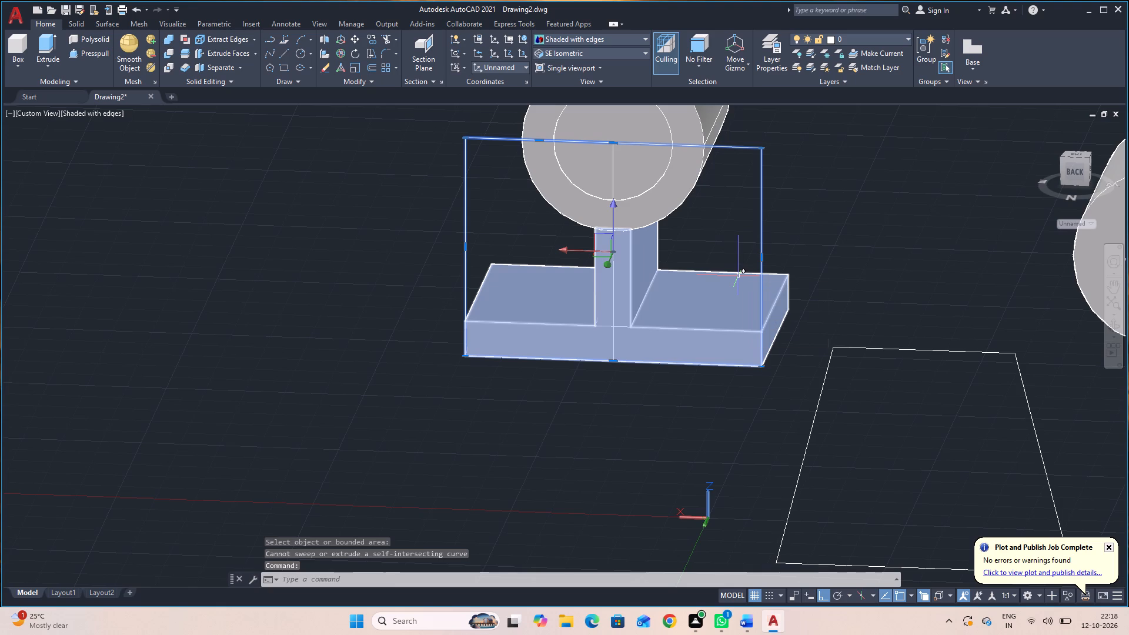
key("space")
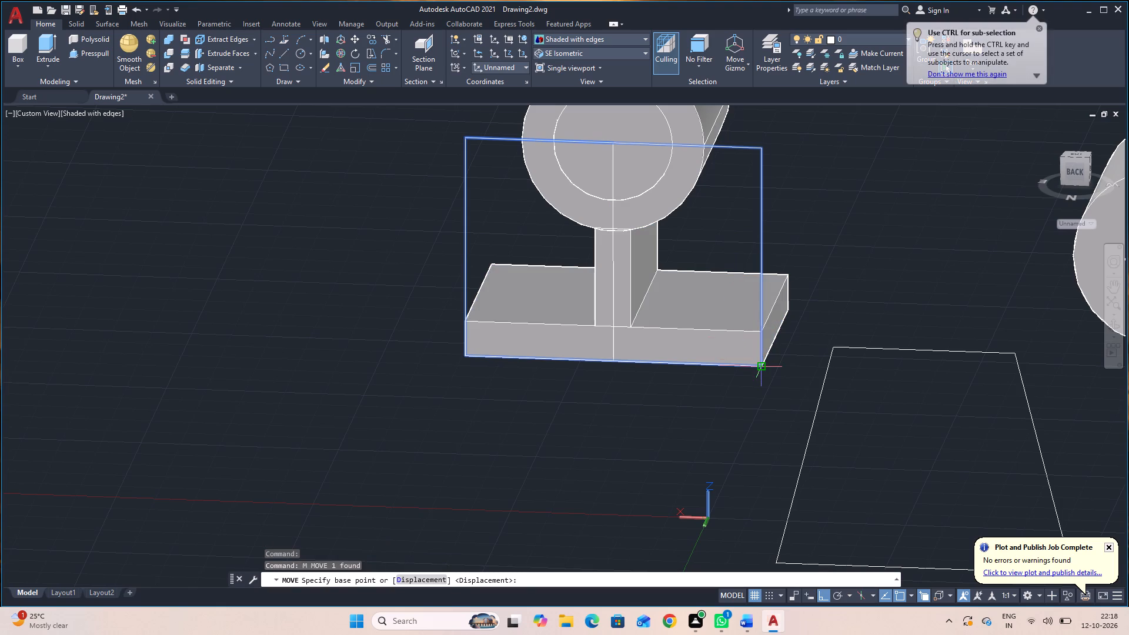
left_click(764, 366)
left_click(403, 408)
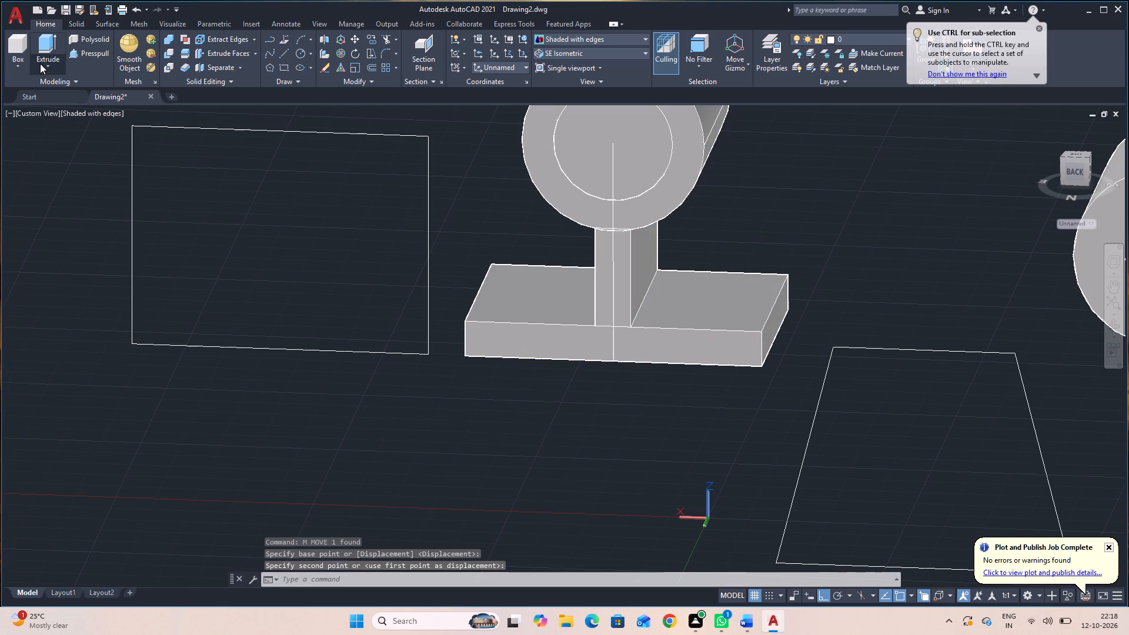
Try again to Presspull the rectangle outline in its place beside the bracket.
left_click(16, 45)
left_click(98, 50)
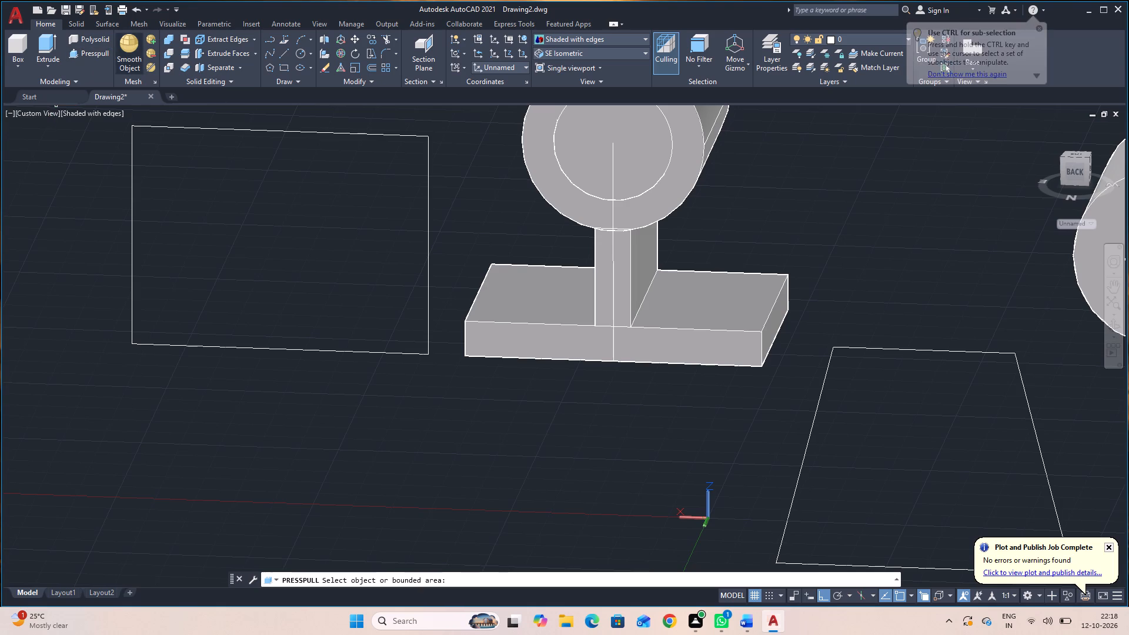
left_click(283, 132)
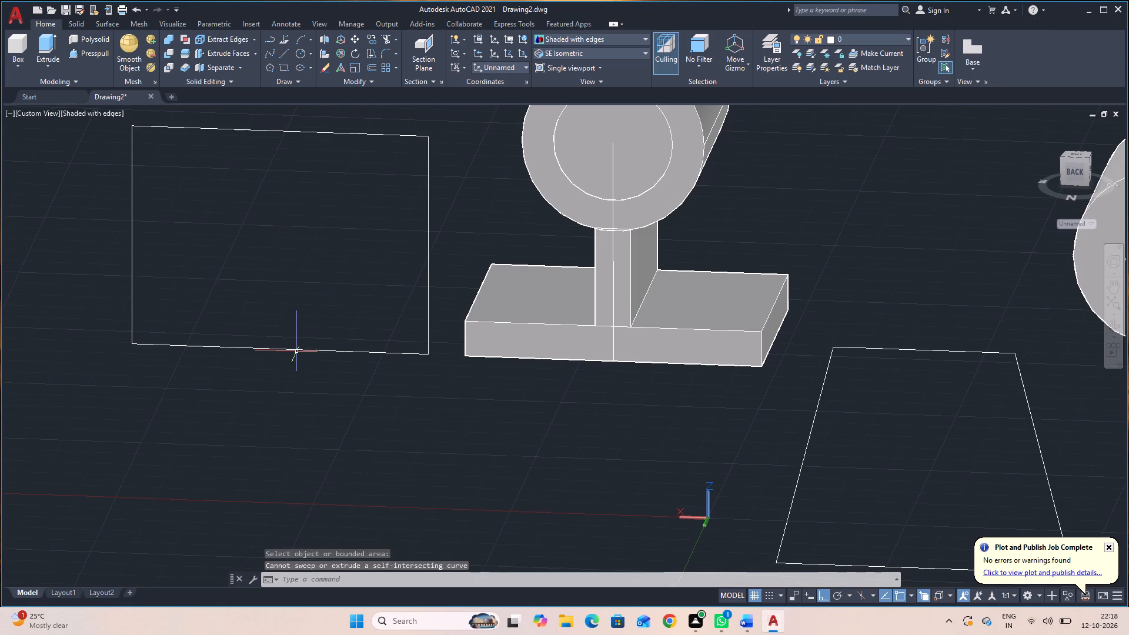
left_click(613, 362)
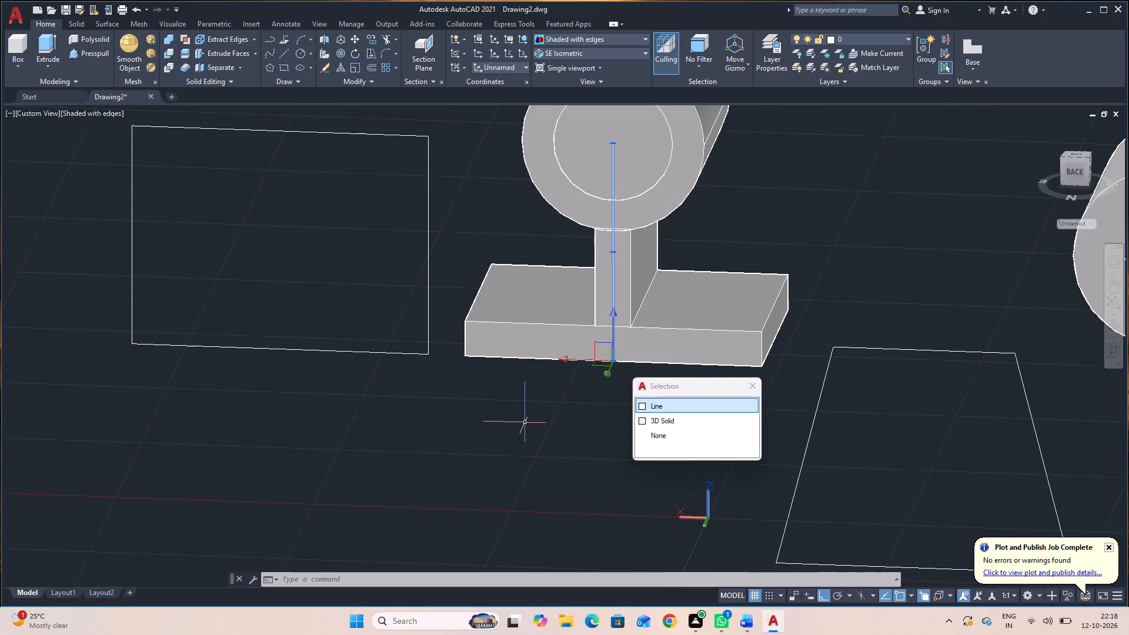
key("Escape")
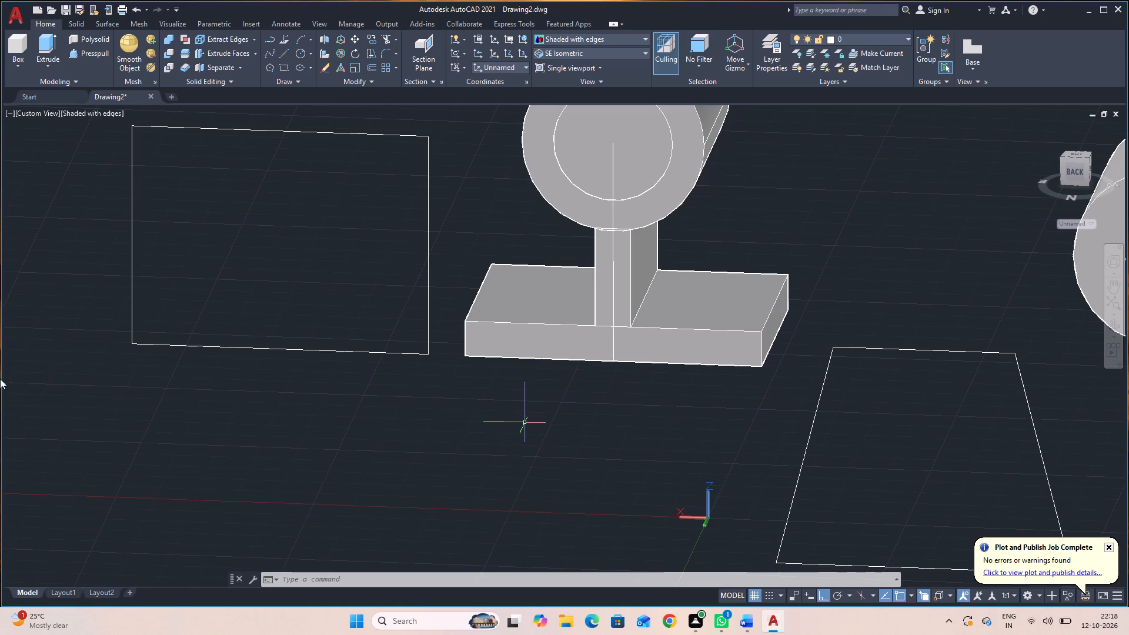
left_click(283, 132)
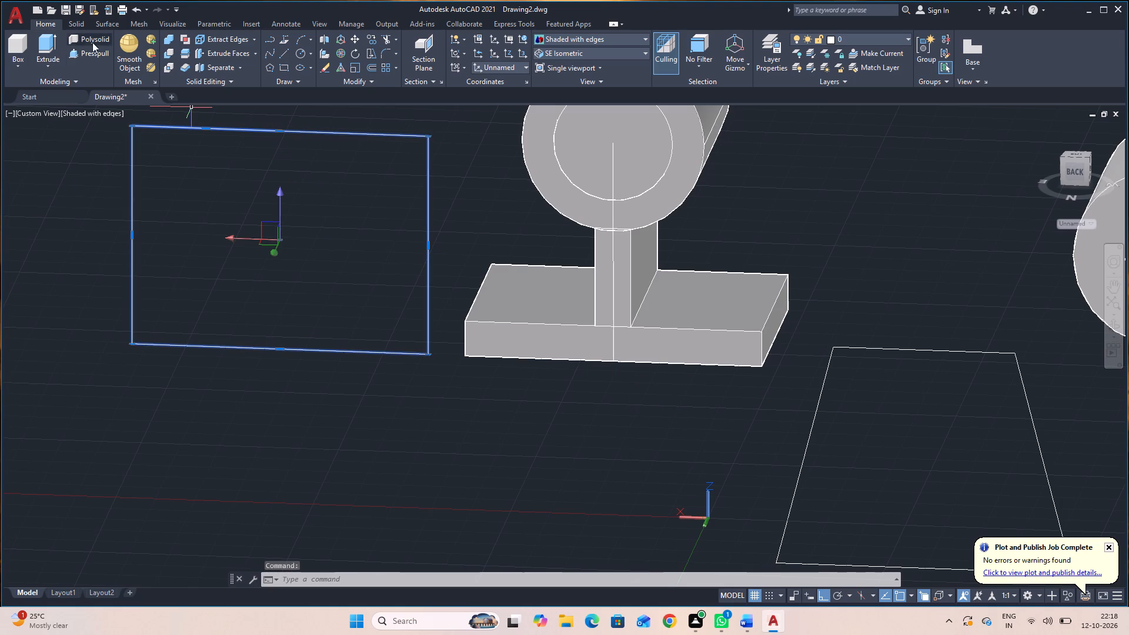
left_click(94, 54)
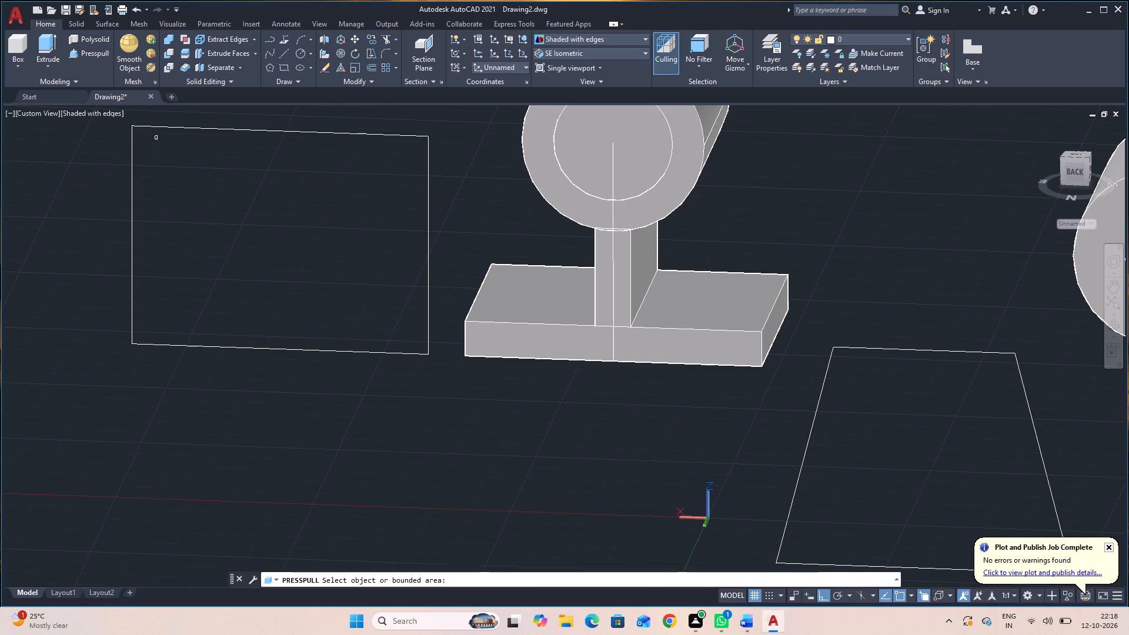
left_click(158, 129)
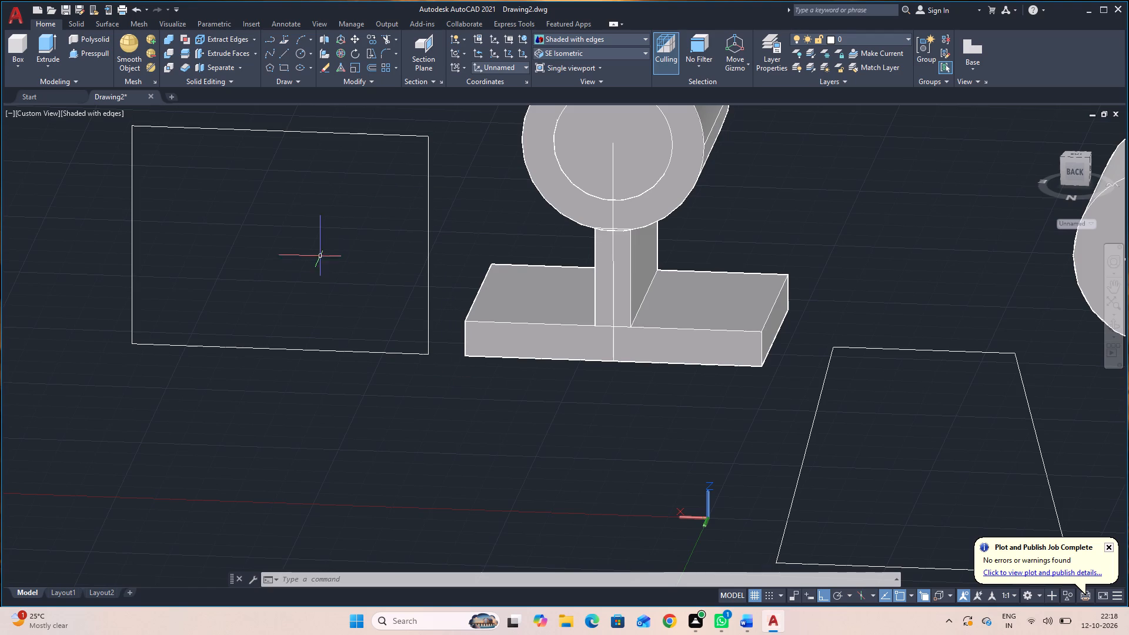
Erase the joined rectangle polyline beside the bracket.
left_click(429, 399)
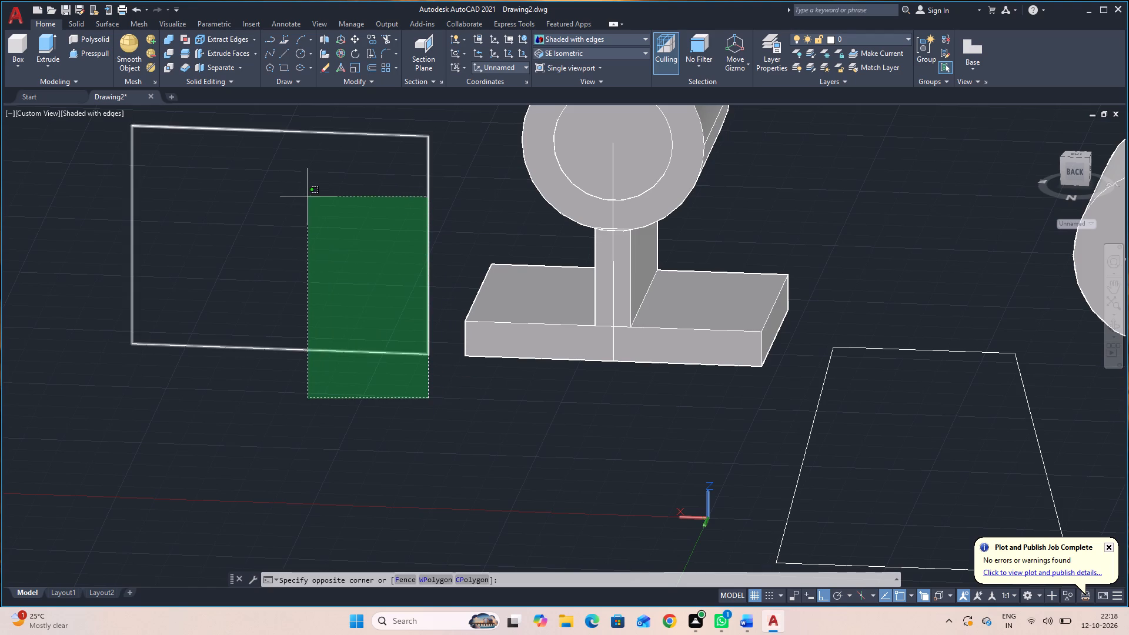
left_click(248, 123)
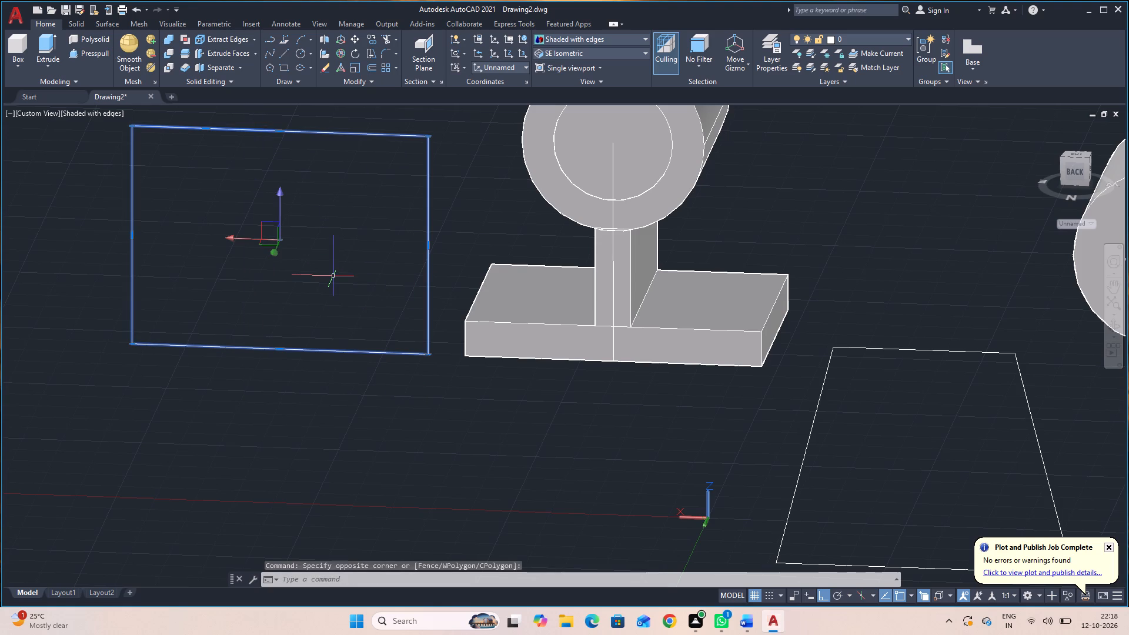
key("Delete")
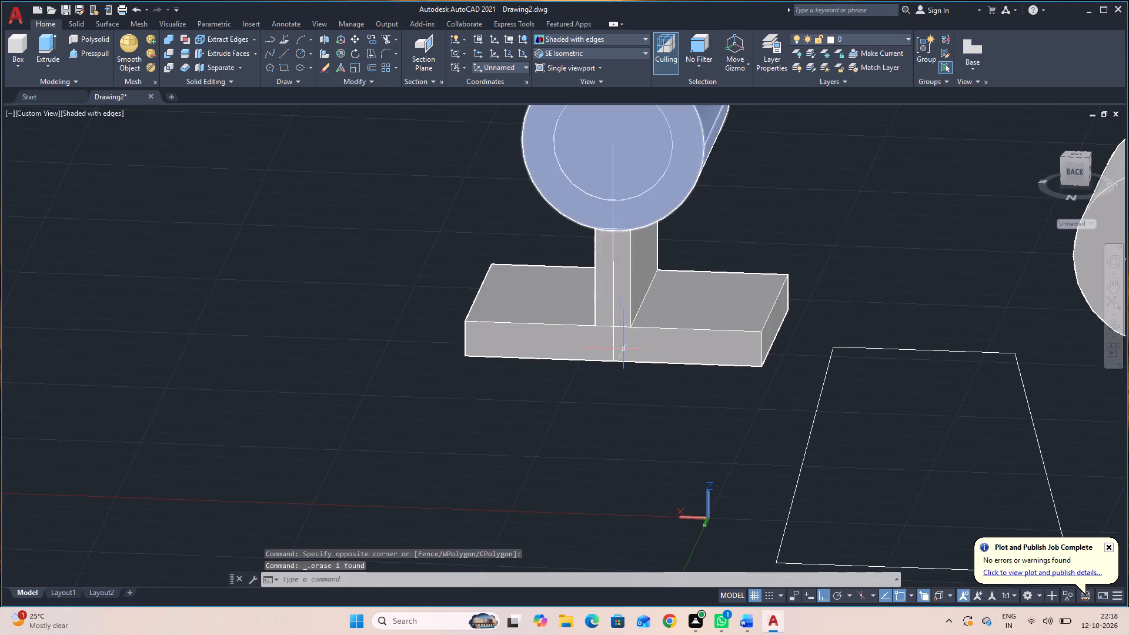
Move the vertical centre line from its lower end on the base's back face about 67 units along +X, beside the bracket.
left_click(613, 356)
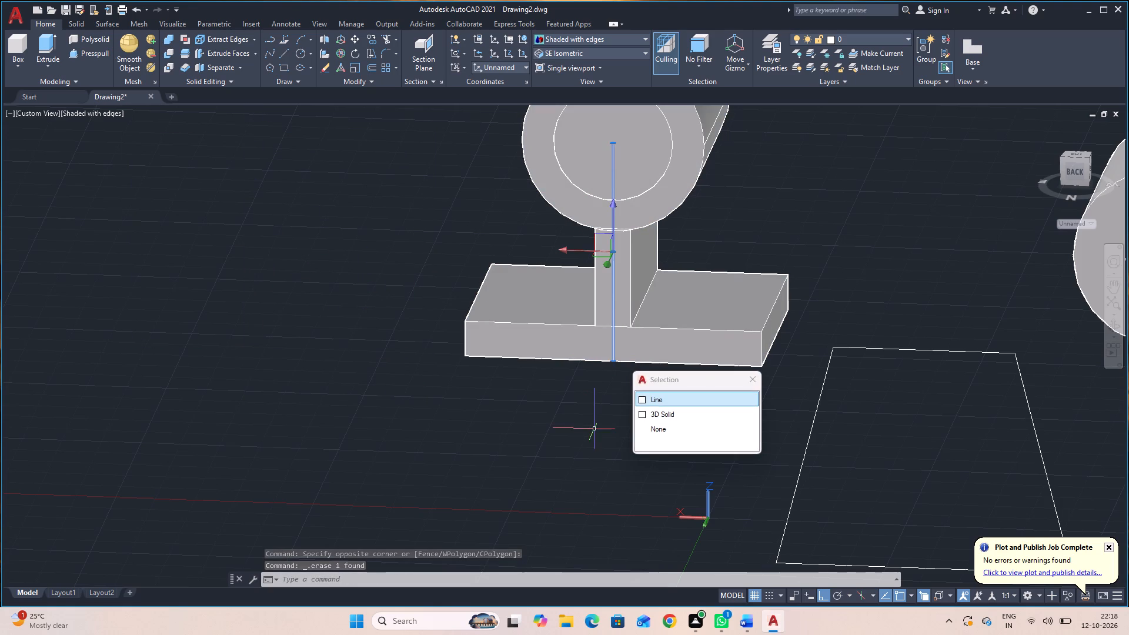
key("m")
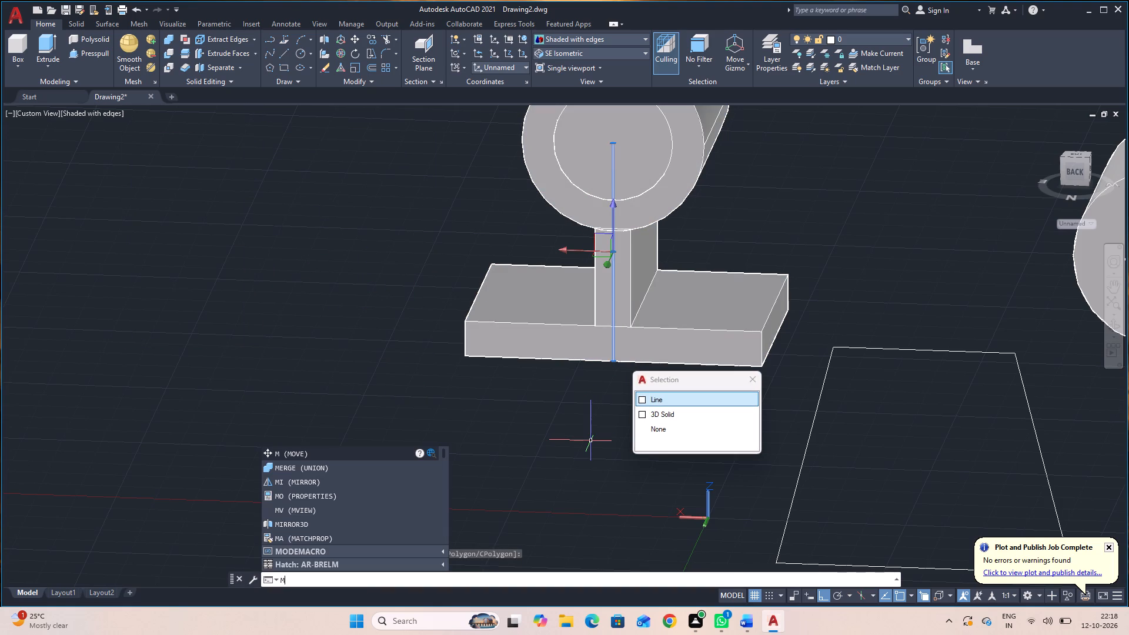
key("space")
key("space")
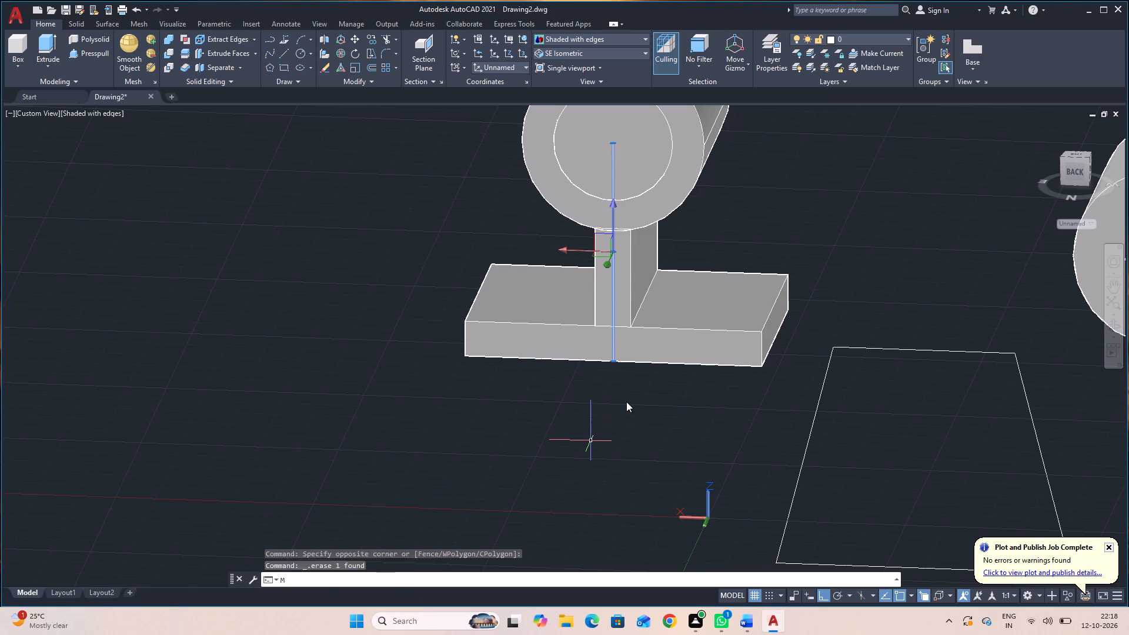
left_click(614, 365)
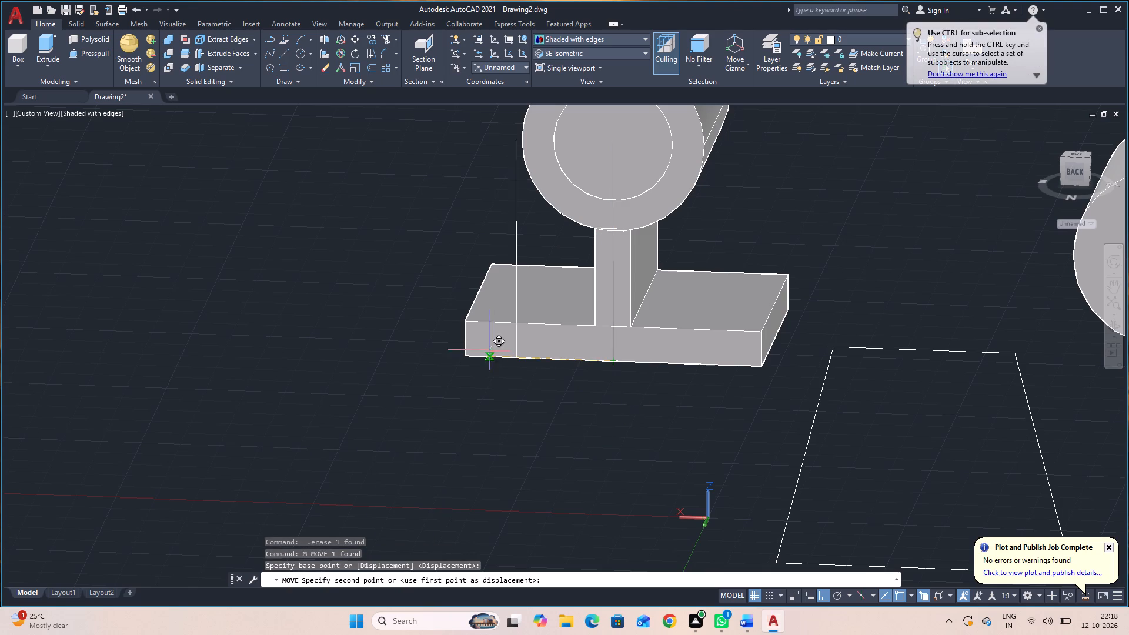
left_click(350, 349)
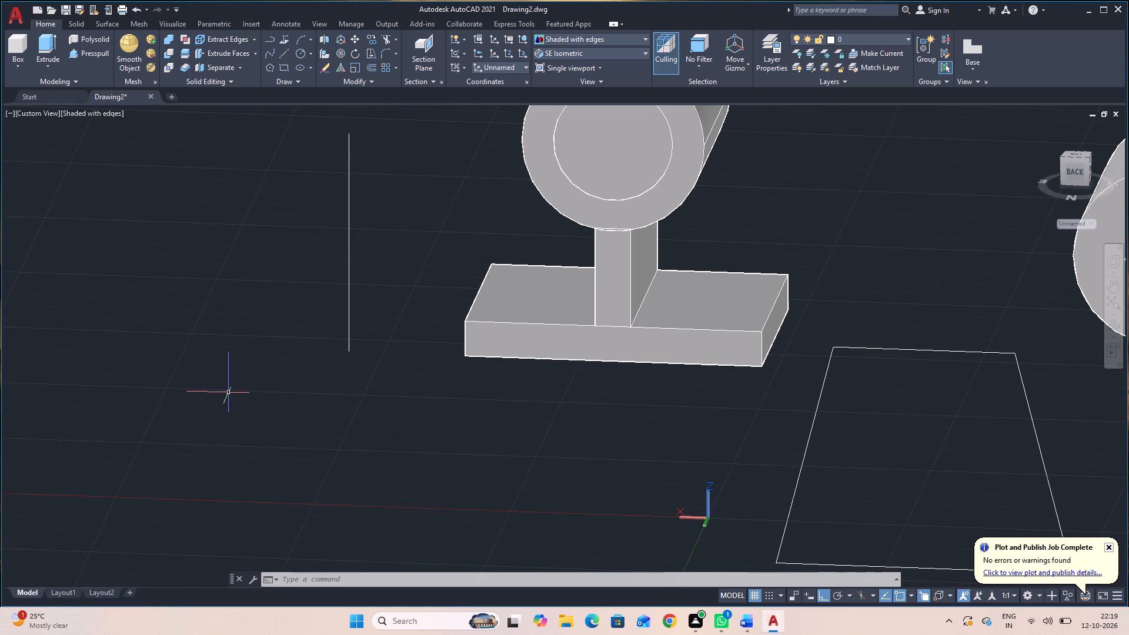
Draw three lines from the moved line's lower end to complete a 72-wide rectangle level with the line's upper end.
key("l")
key("space")
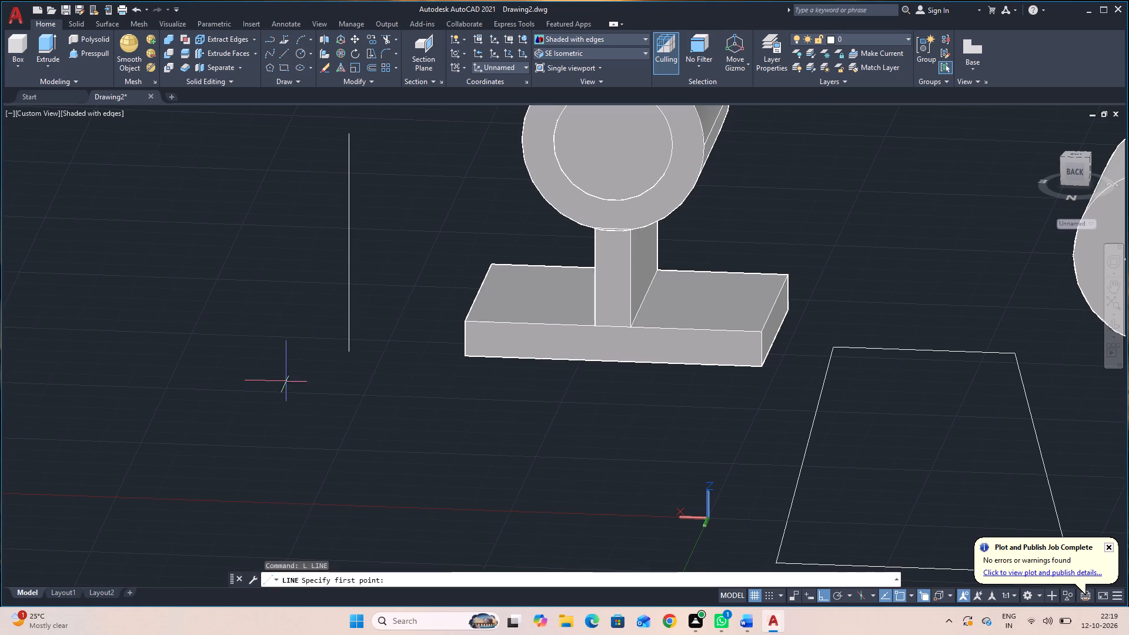
left_click(352, 353)
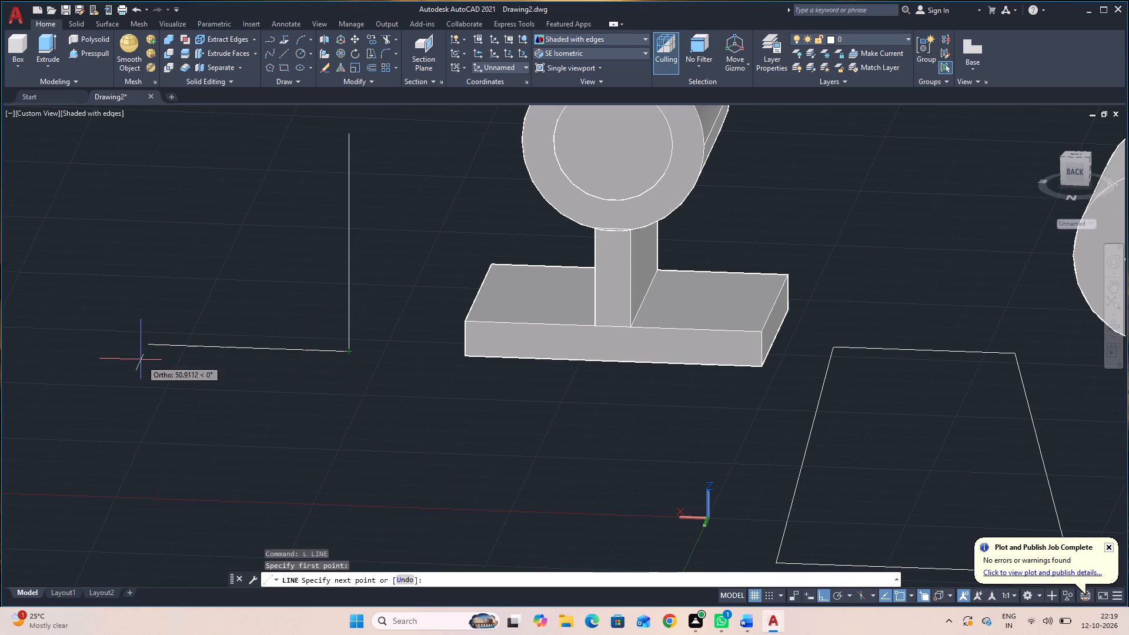
type("72")
key("Return")
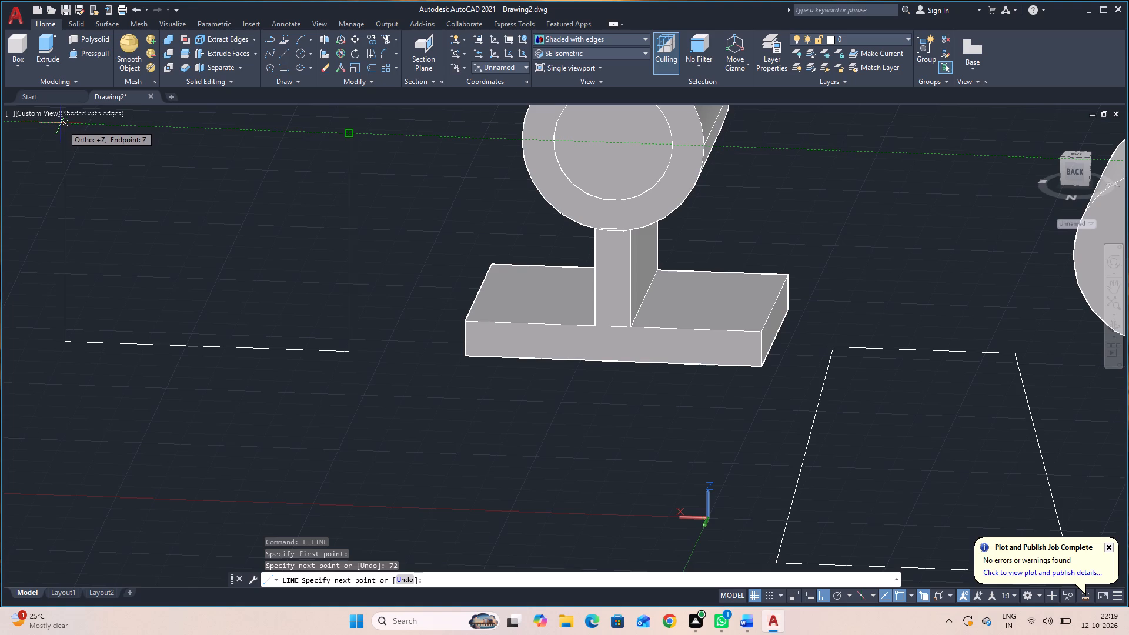
left_click(61, 123)
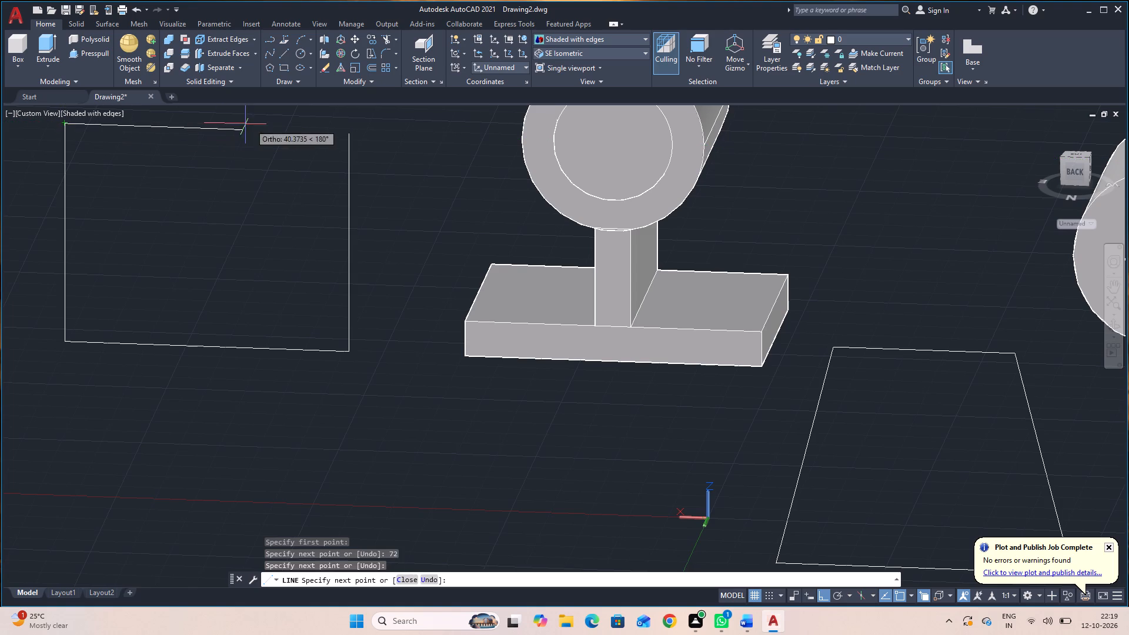
left_click(346, 137)
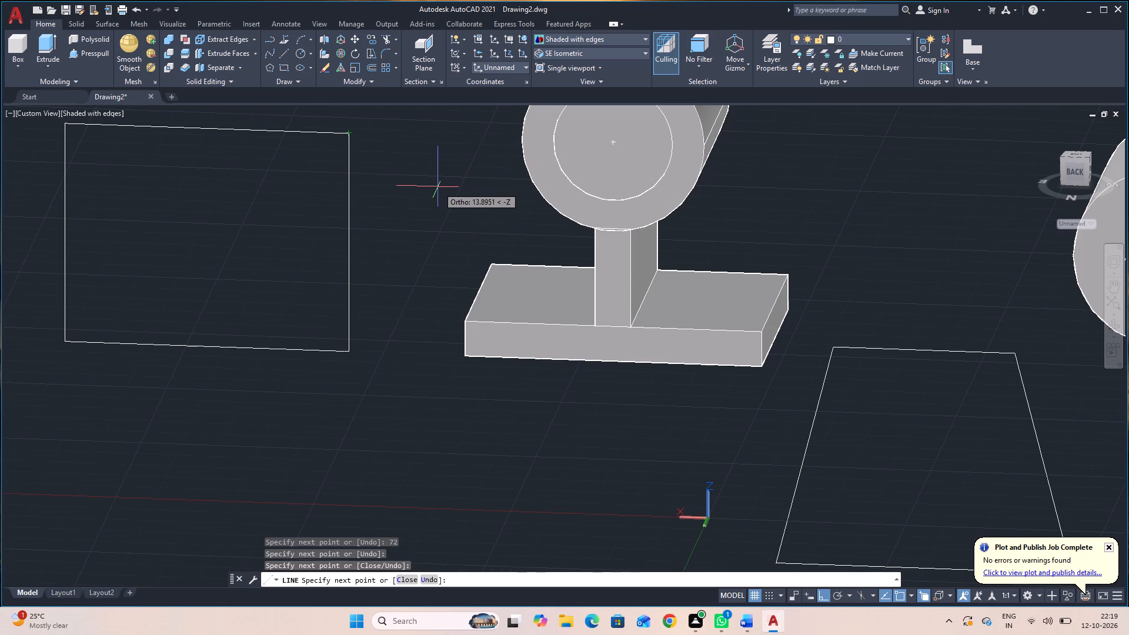
key("Escape")
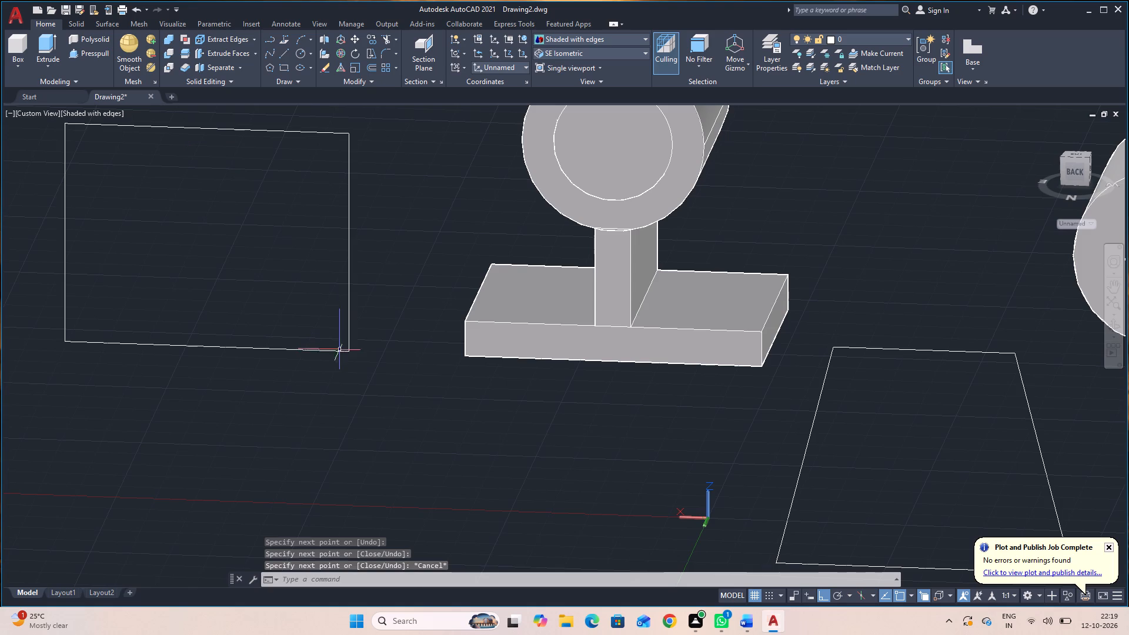
Join the rectangle's four lines into a single polyline.
left_click(397, 380)
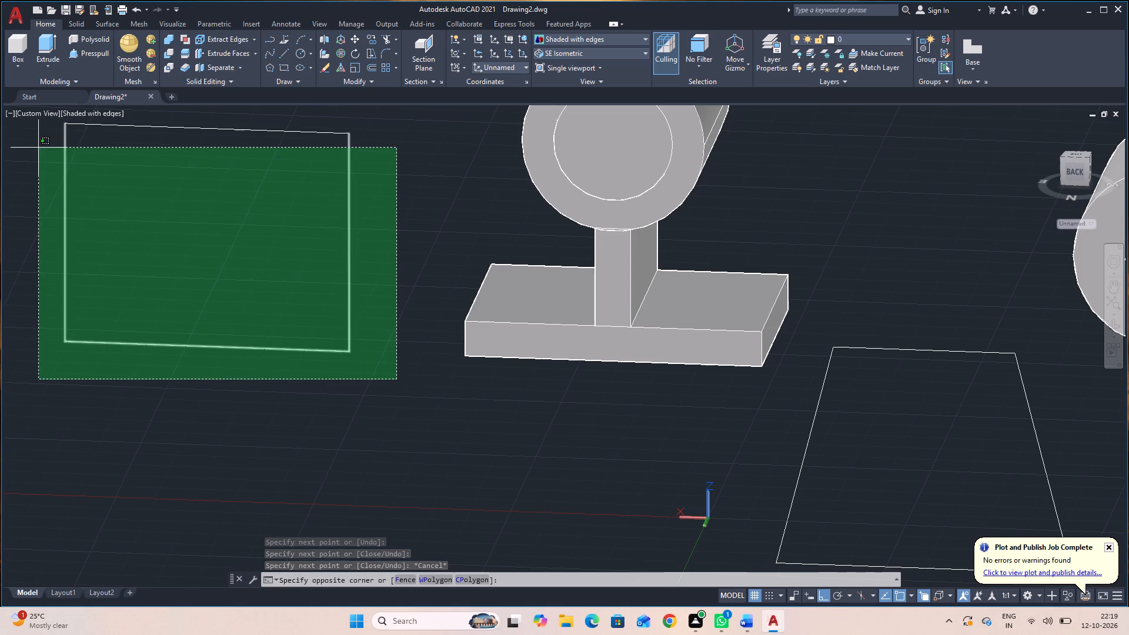
left_click(36, 122)
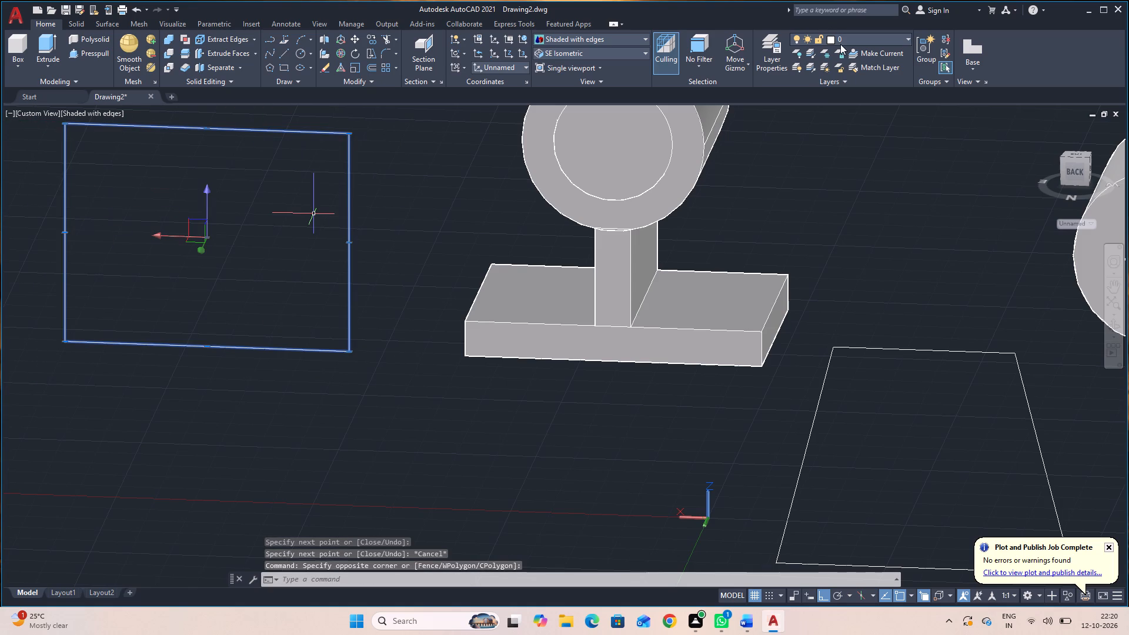
key("j")
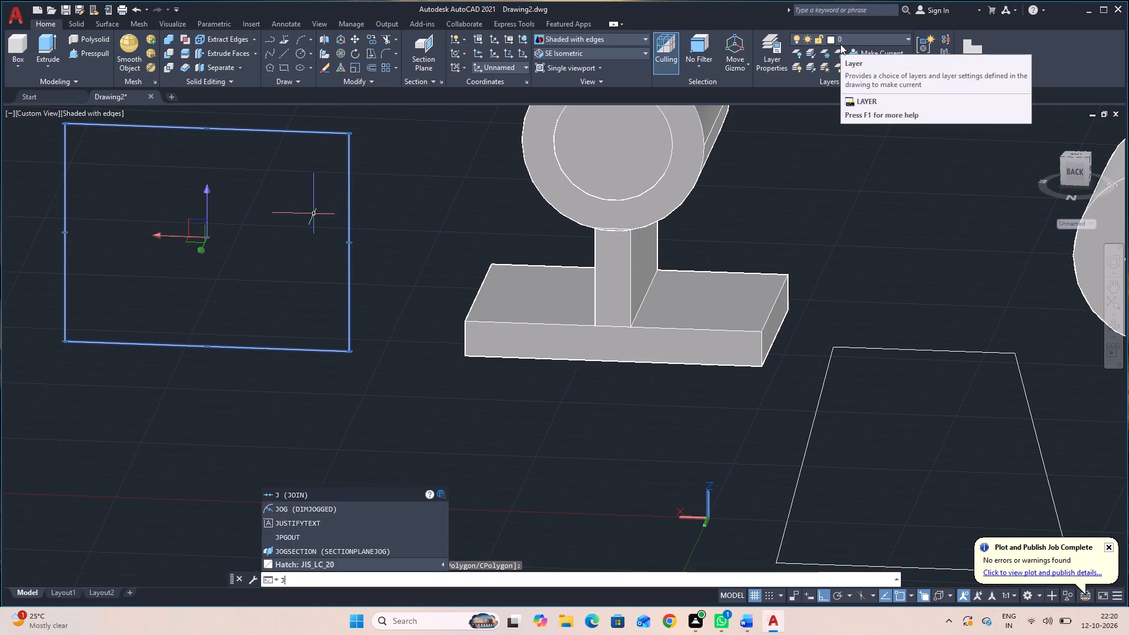
key("space")
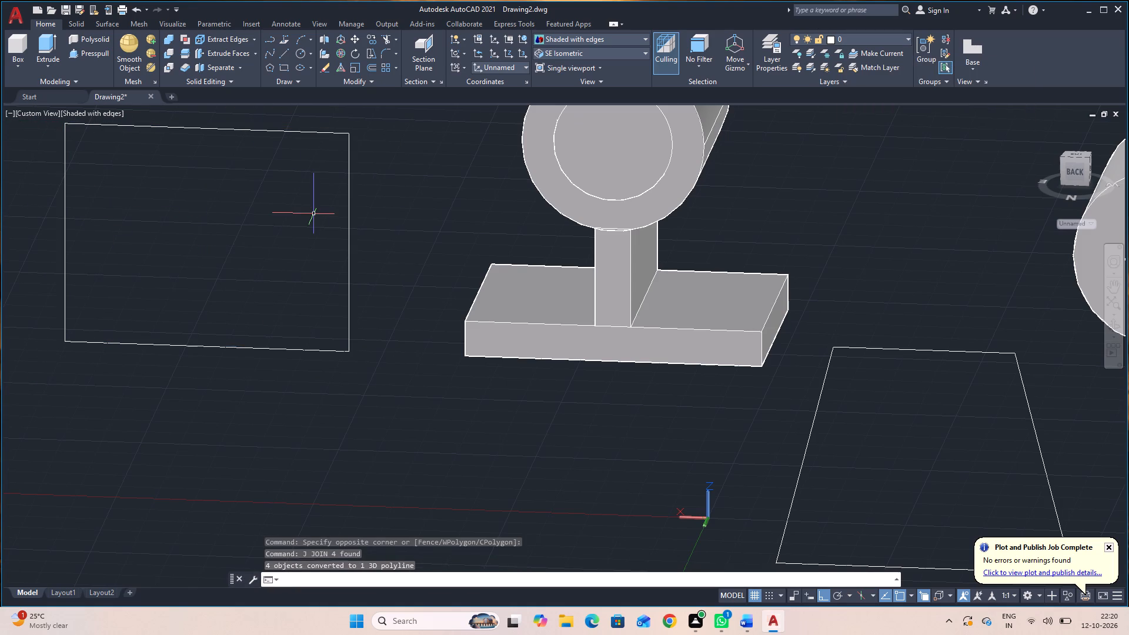
Presspull the joined rectangle outline to a thickness of 8 to form the back plate.
left_click(96, 52)
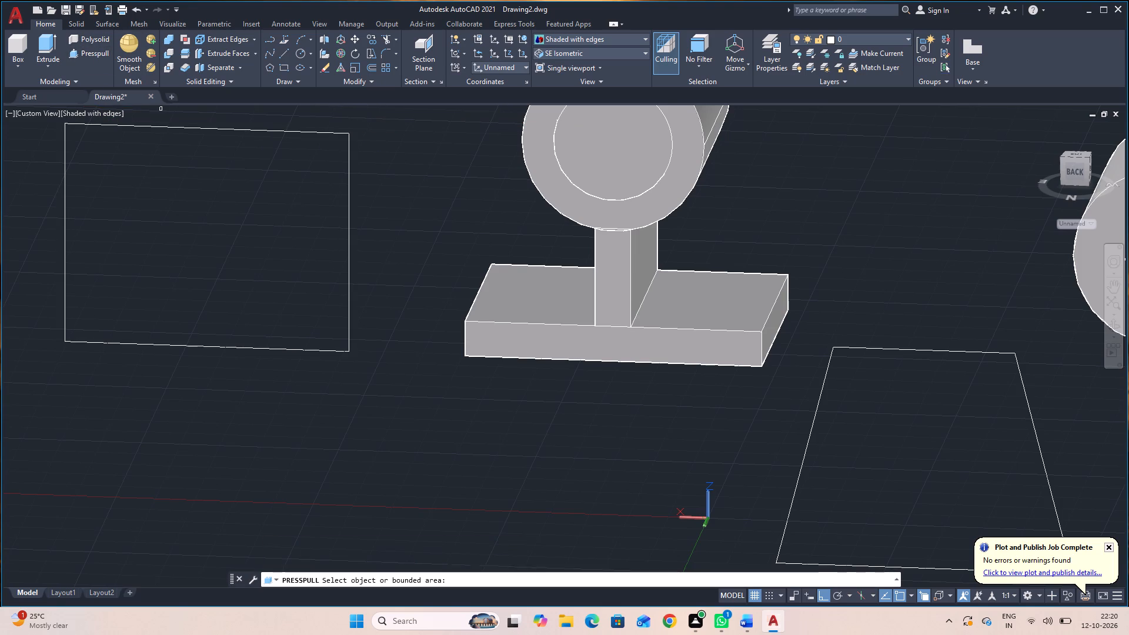
left_click(188, 129)
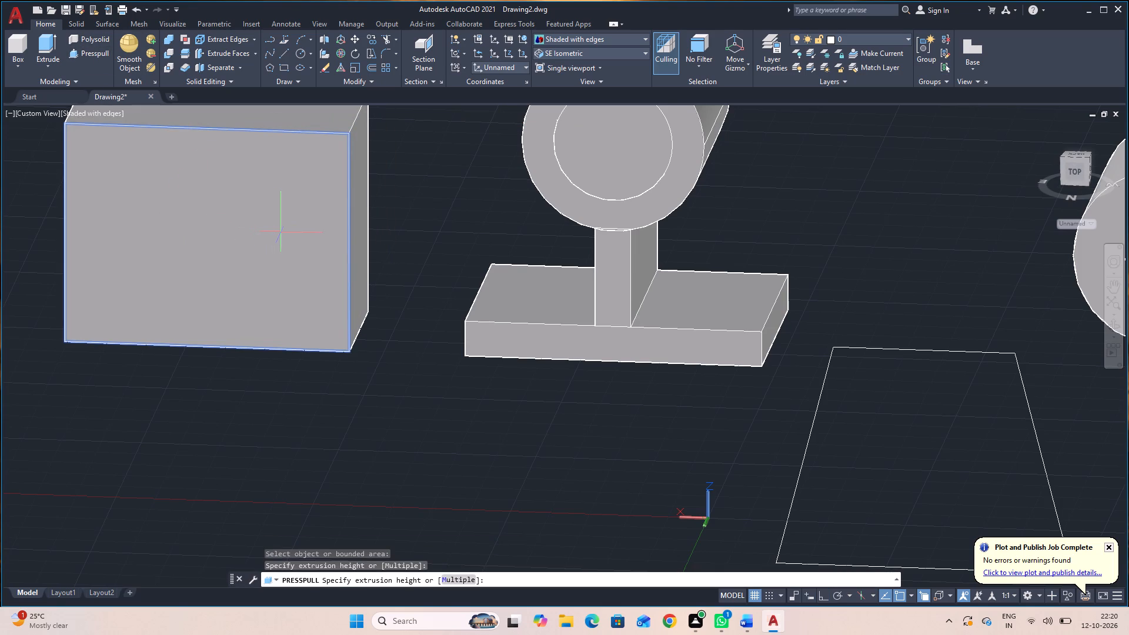
key("8")
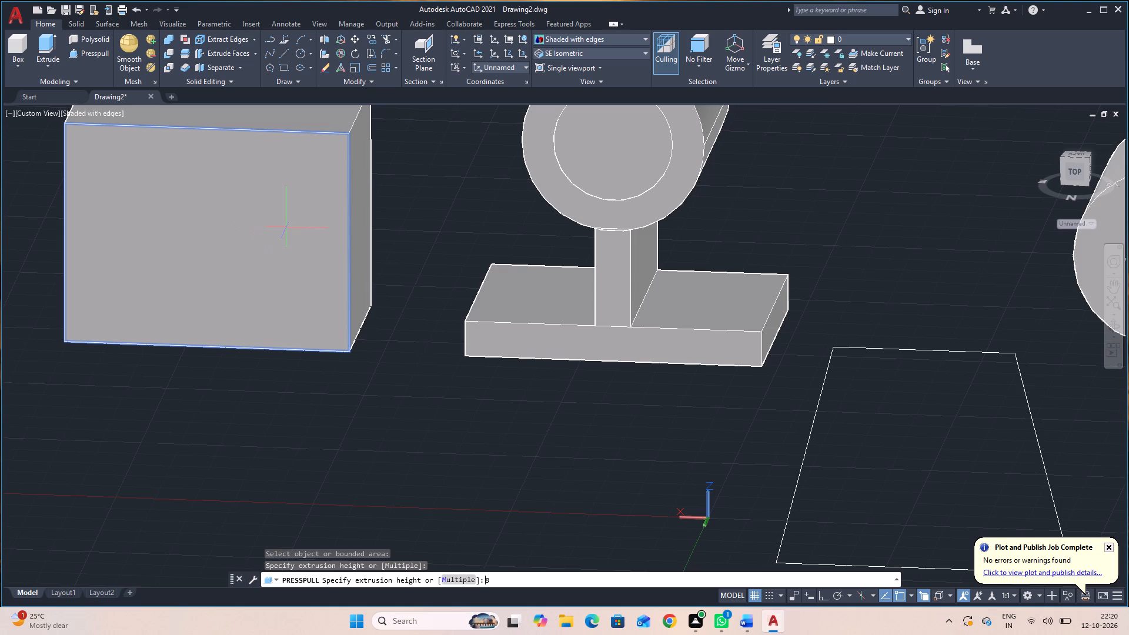
key("Return")
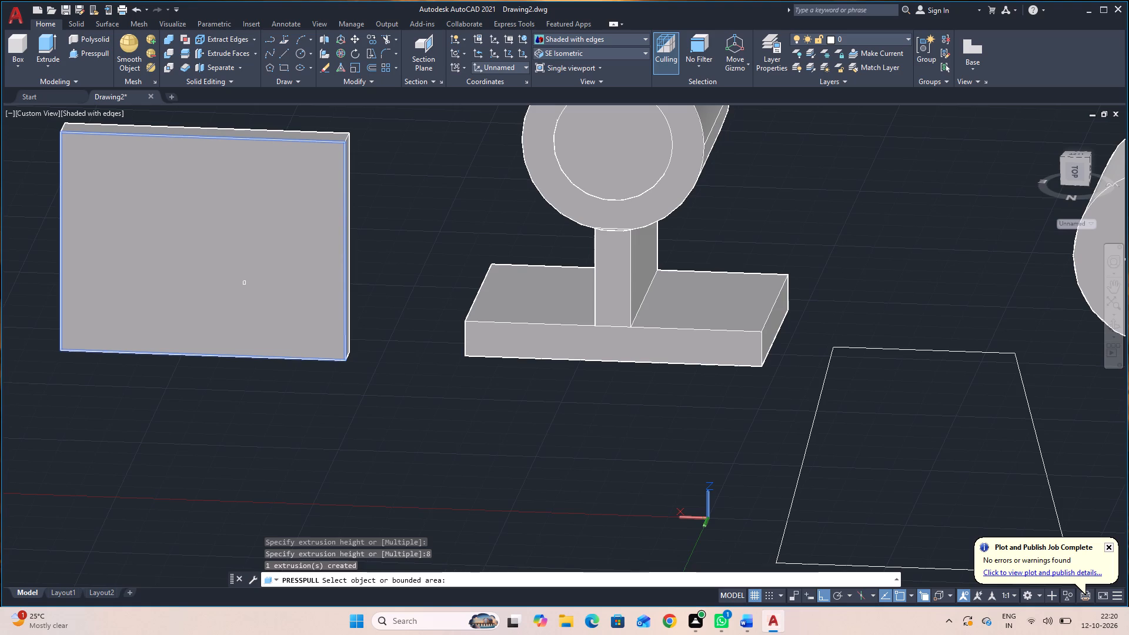
key("Escape")
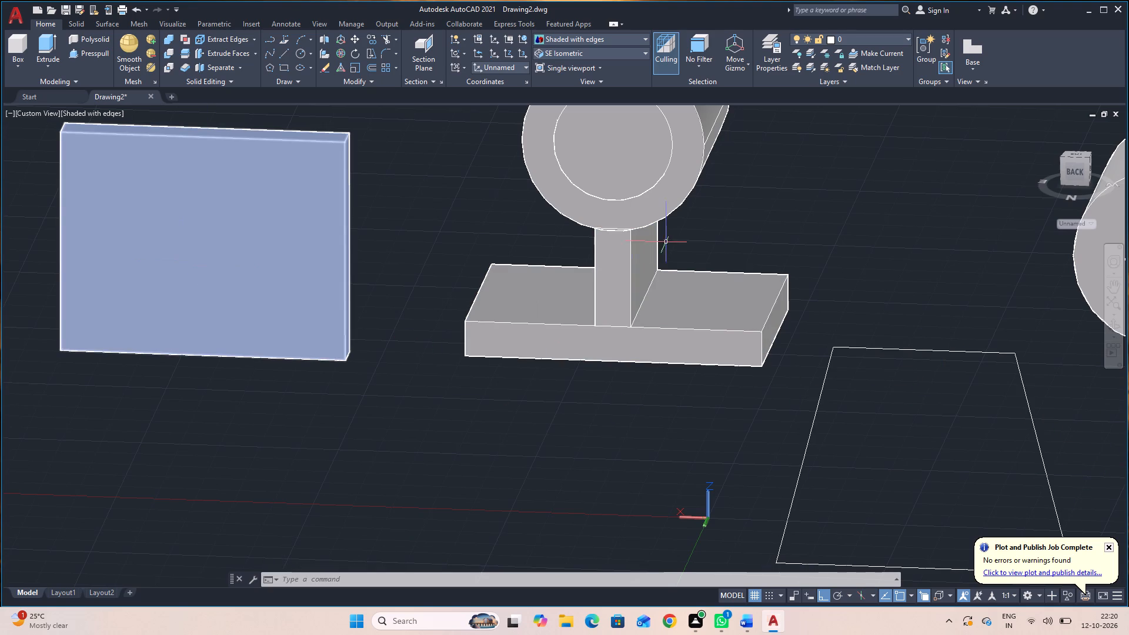
Move the trapezoid outline by its upper edge's midpoint to the midpoint of the plate's top edge on its rear face.
left_click(921, 350)
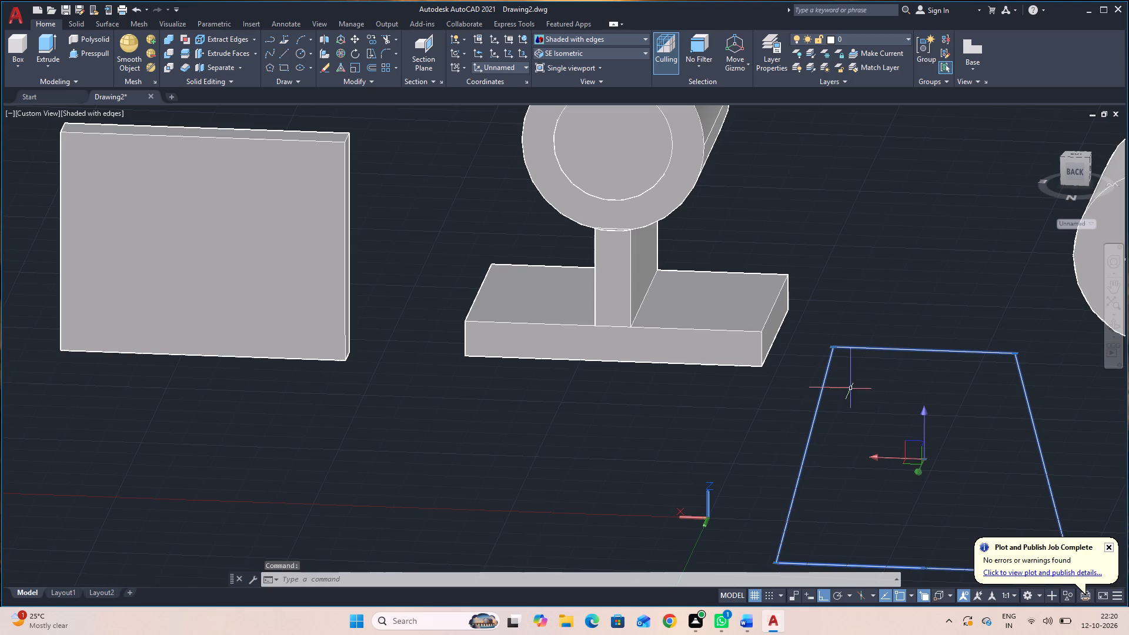
type("M")
key("space")
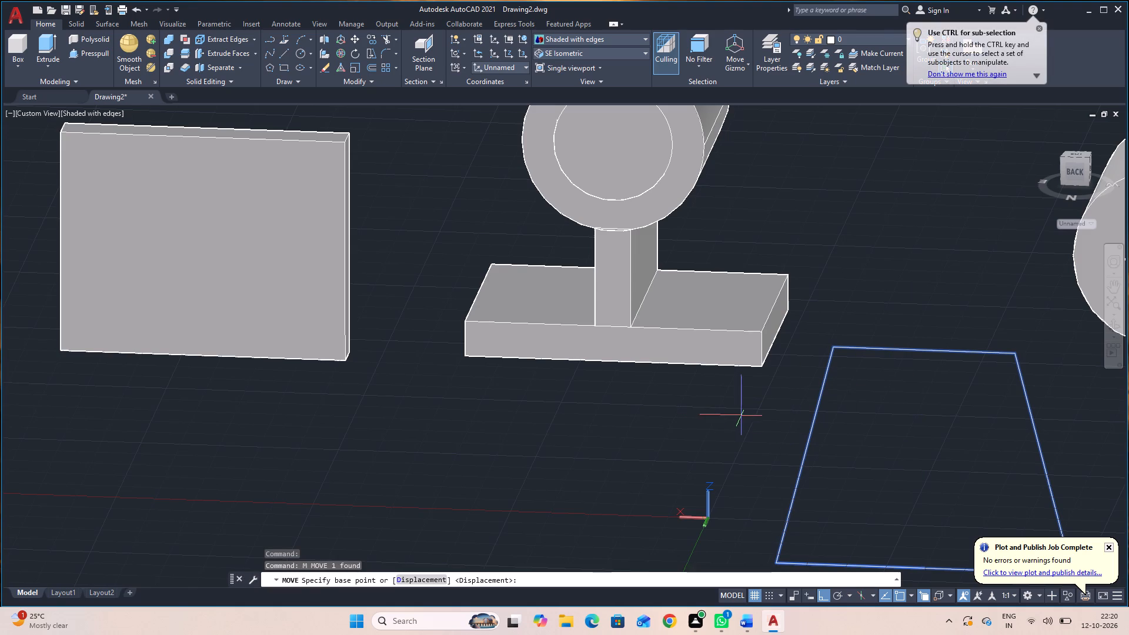
left_click(928, 353)
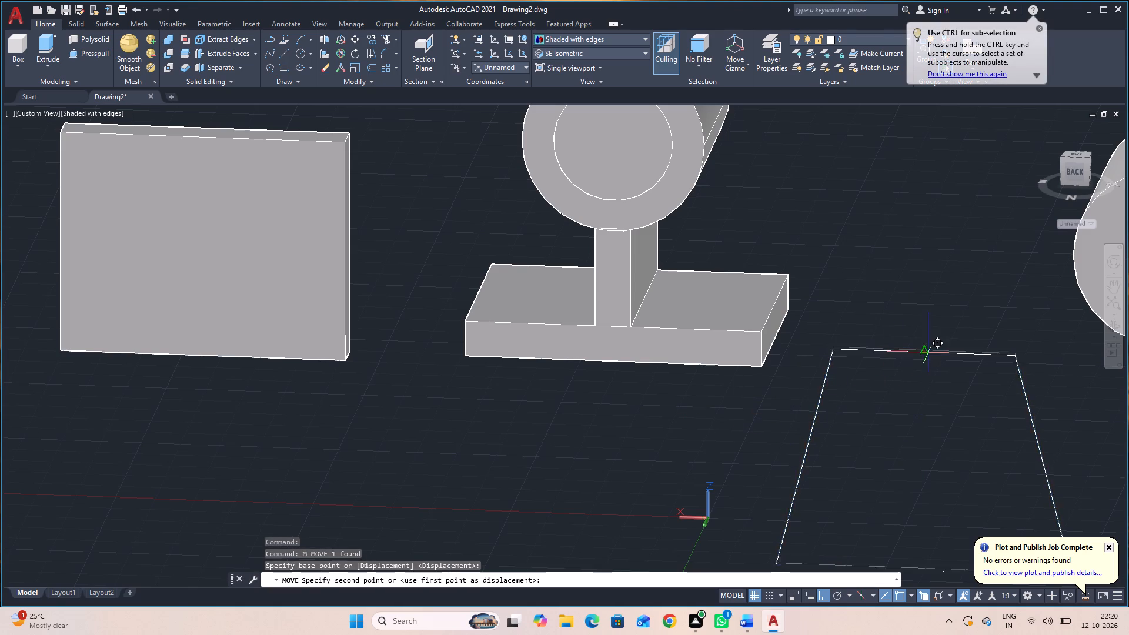
left_click(205, 139)
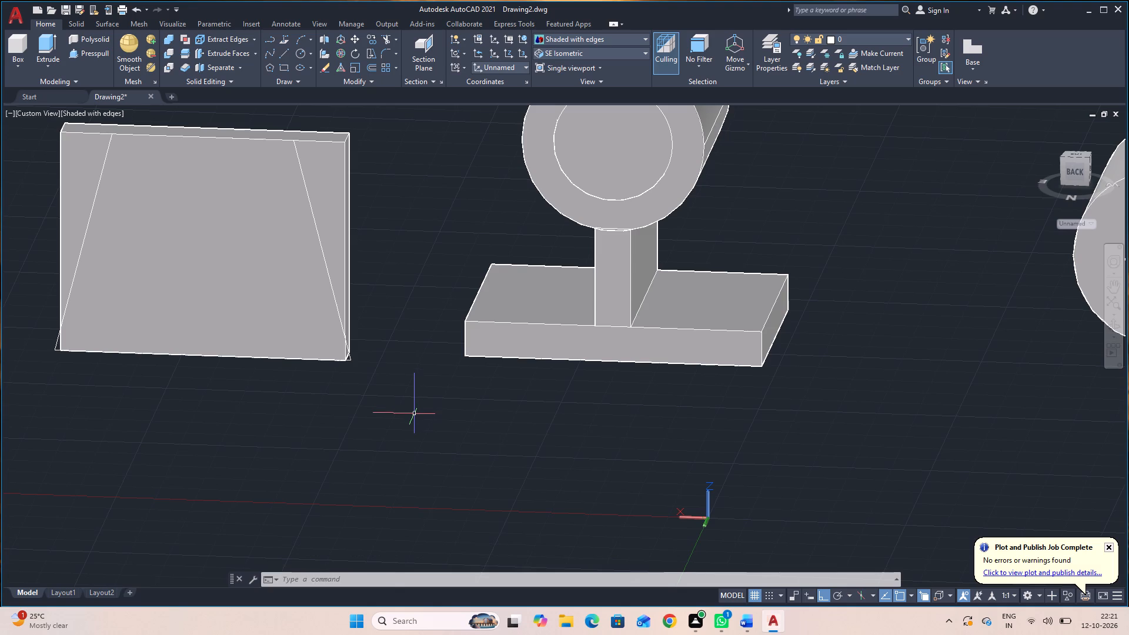
Examine how the trapezoid outline's lower corners line up with the back plate's rear face.
middle_click_drag(408, 422, 557, 393)
scroll(542, 403, "up", 1)
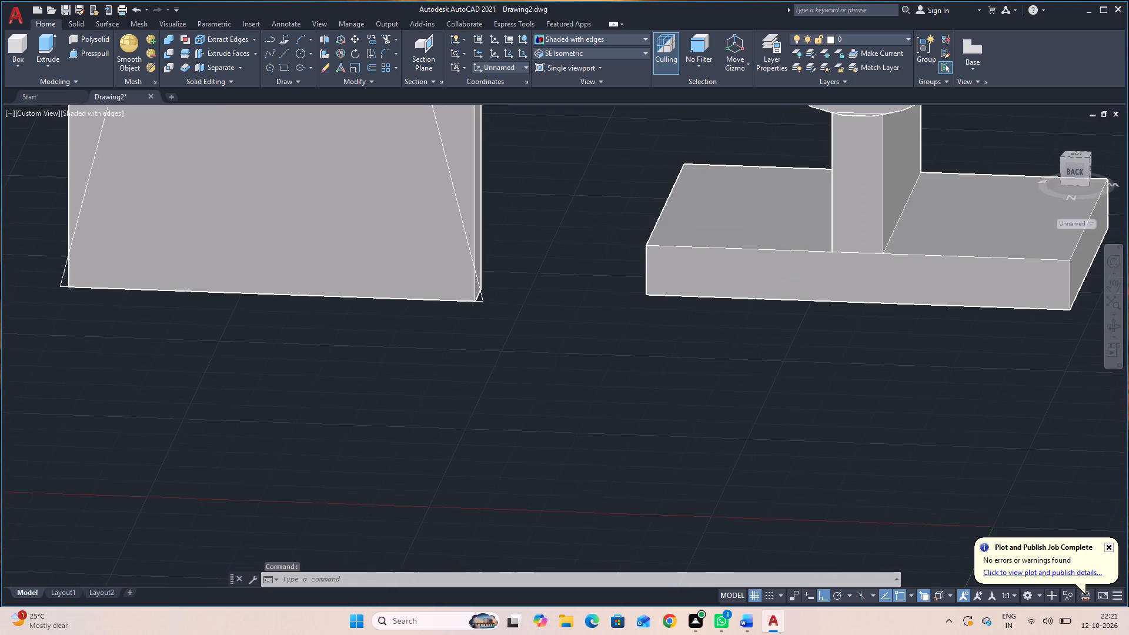
scroll(539, 405, "down", 1)
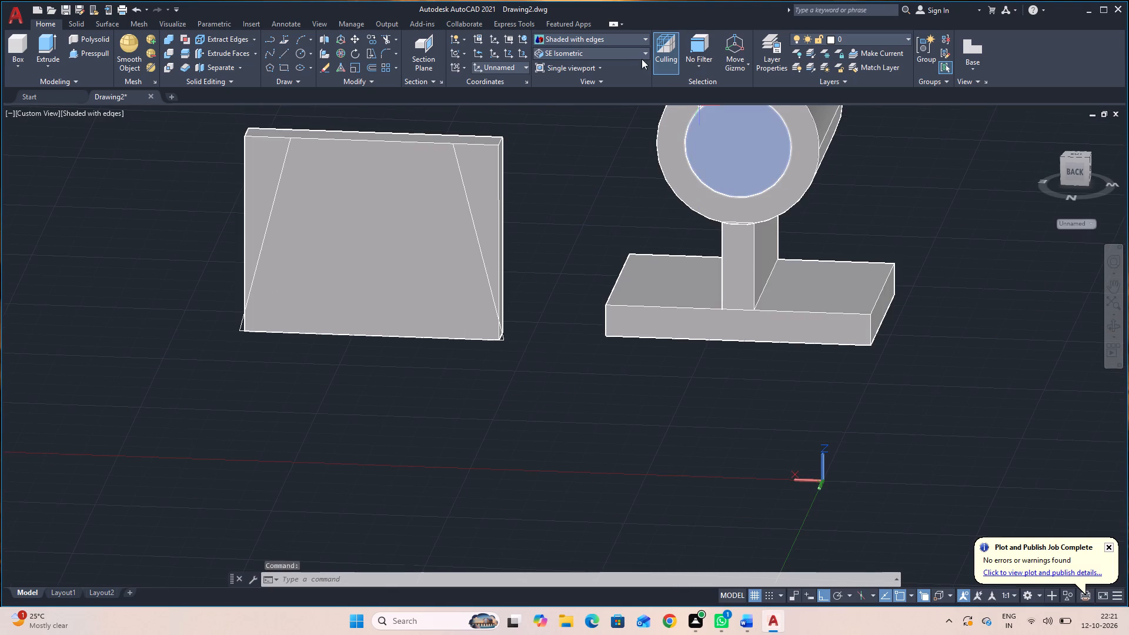
left_click(629, 51)
left_click(592, 148)
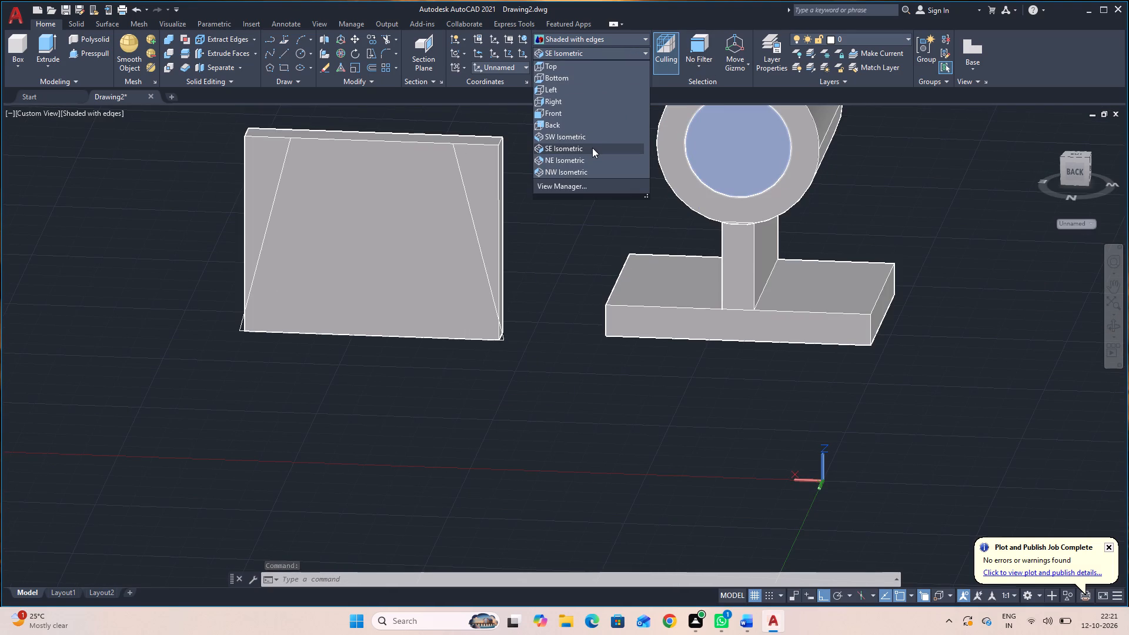
scroll(863, 430, "up", 3)
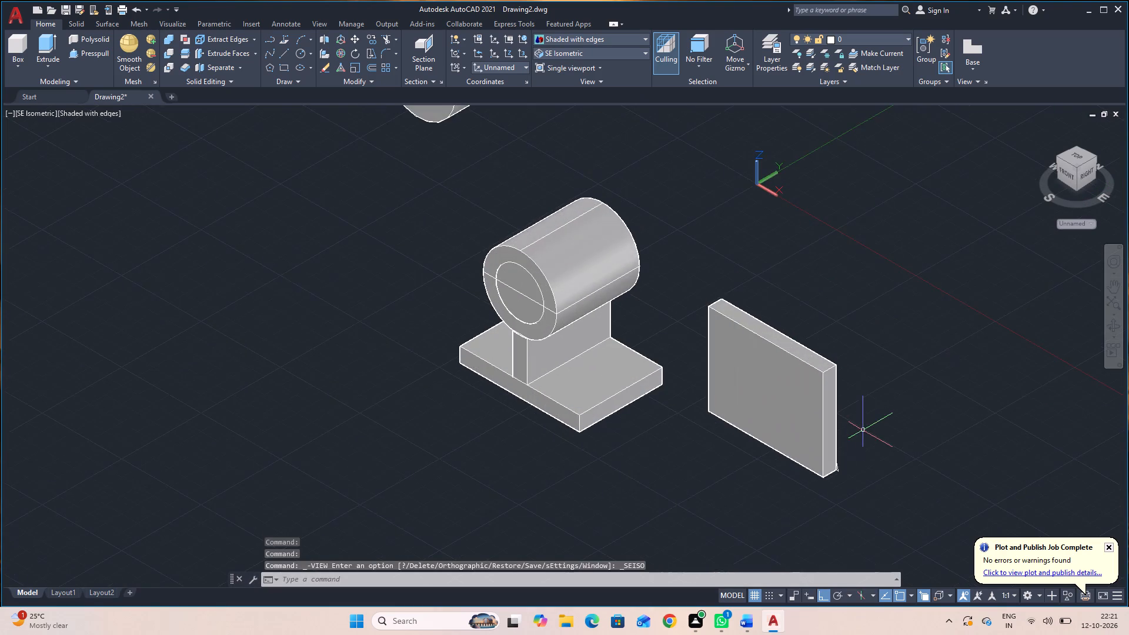
scroll(858, 430, "up", 2)
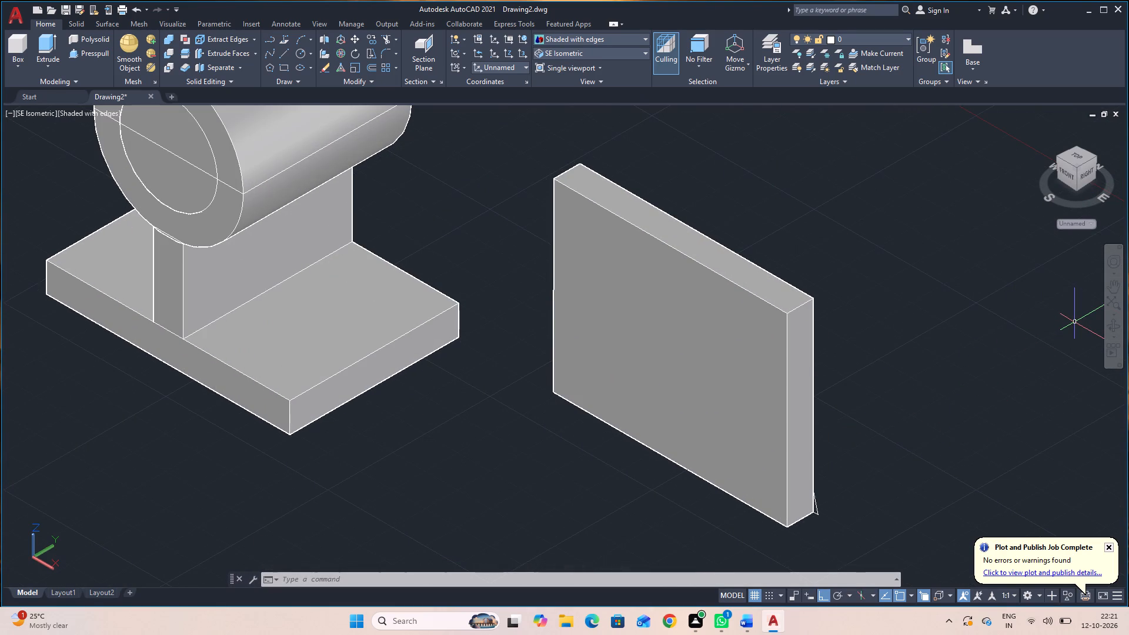
left_click(1113, 325)
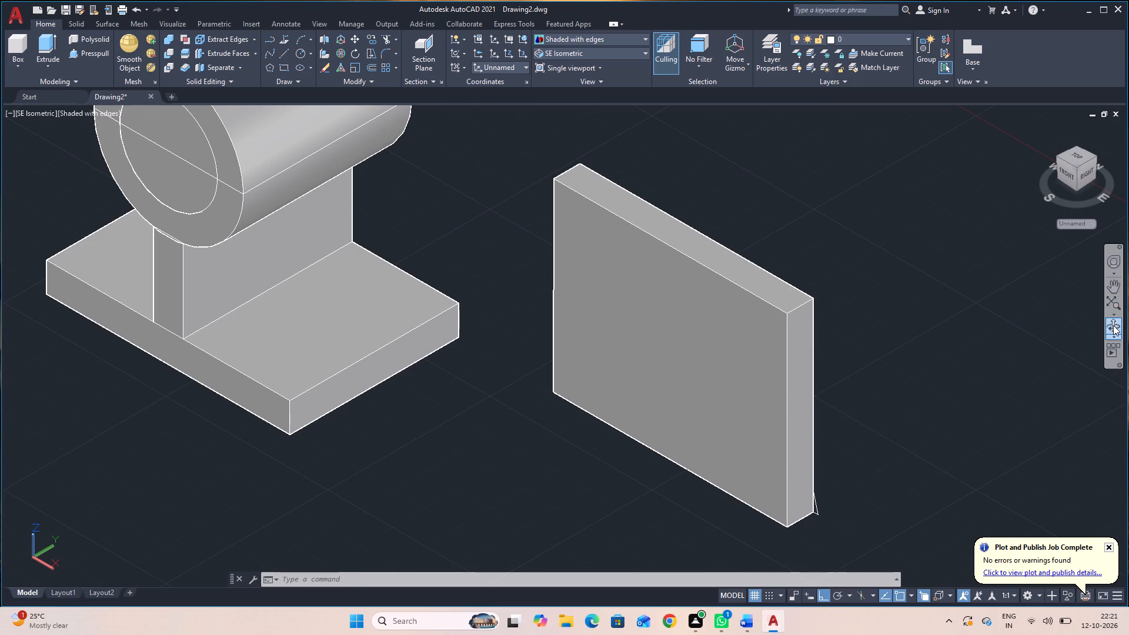
left_click_drag(931, 461, 756, 443)
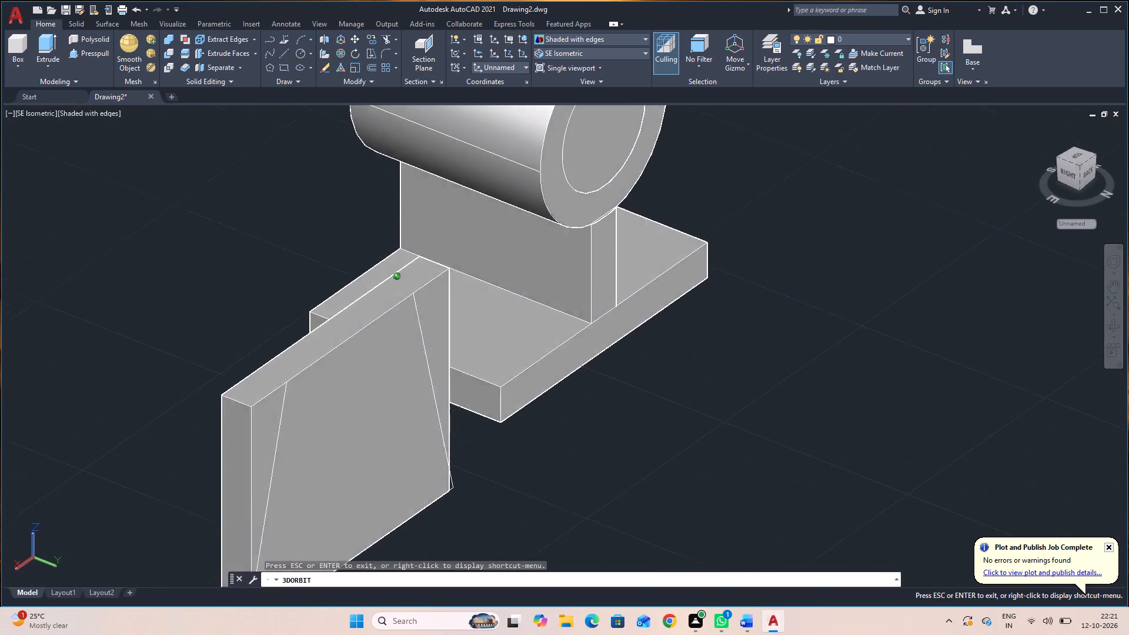
left_click_drag(756, 443, 670, 418)
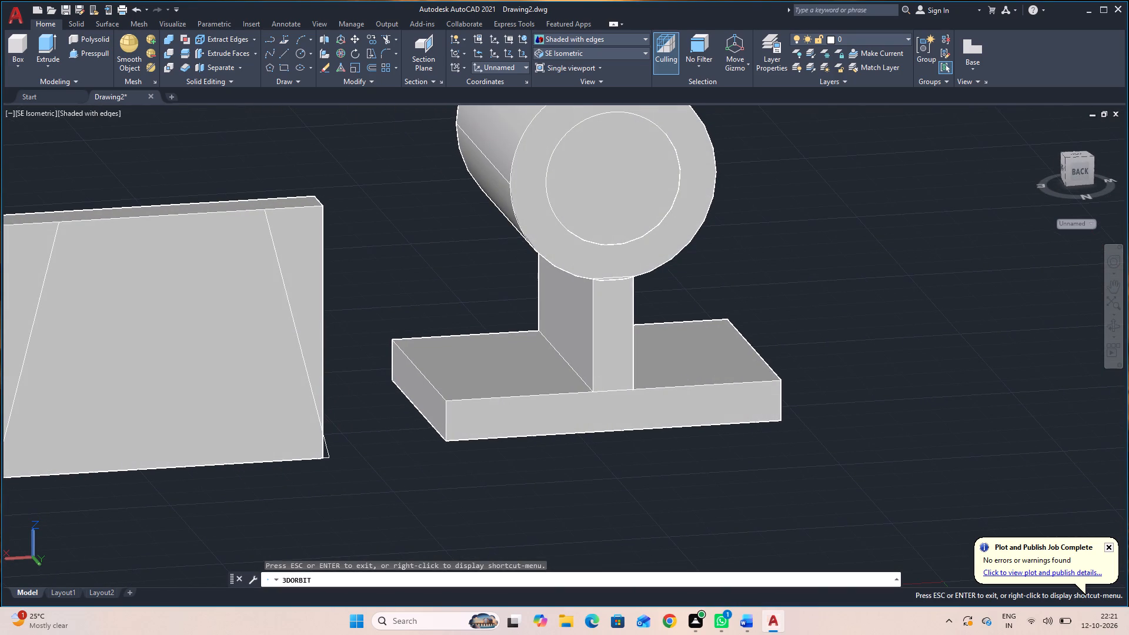
key("Escape")
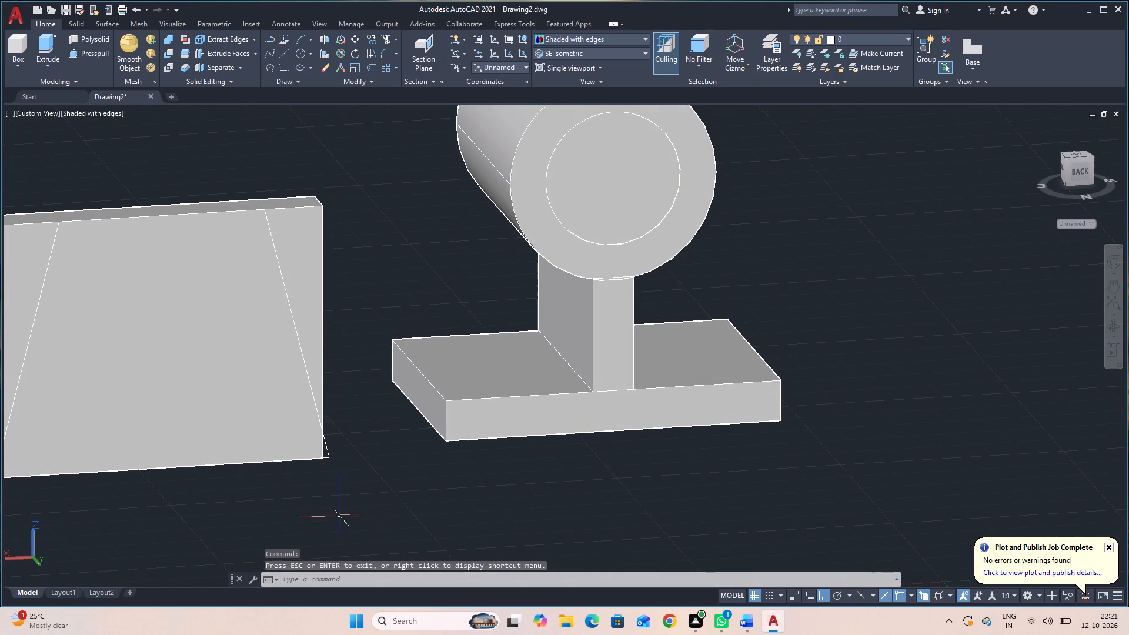
left_click(329, 456)
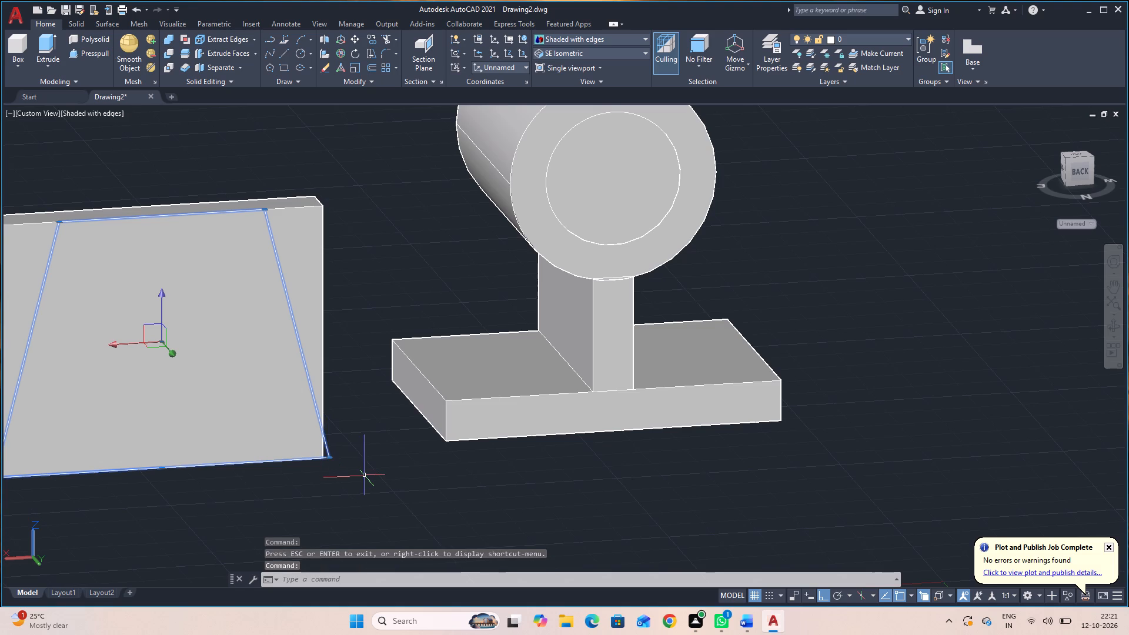
scroll(361, 466, "up", 3)
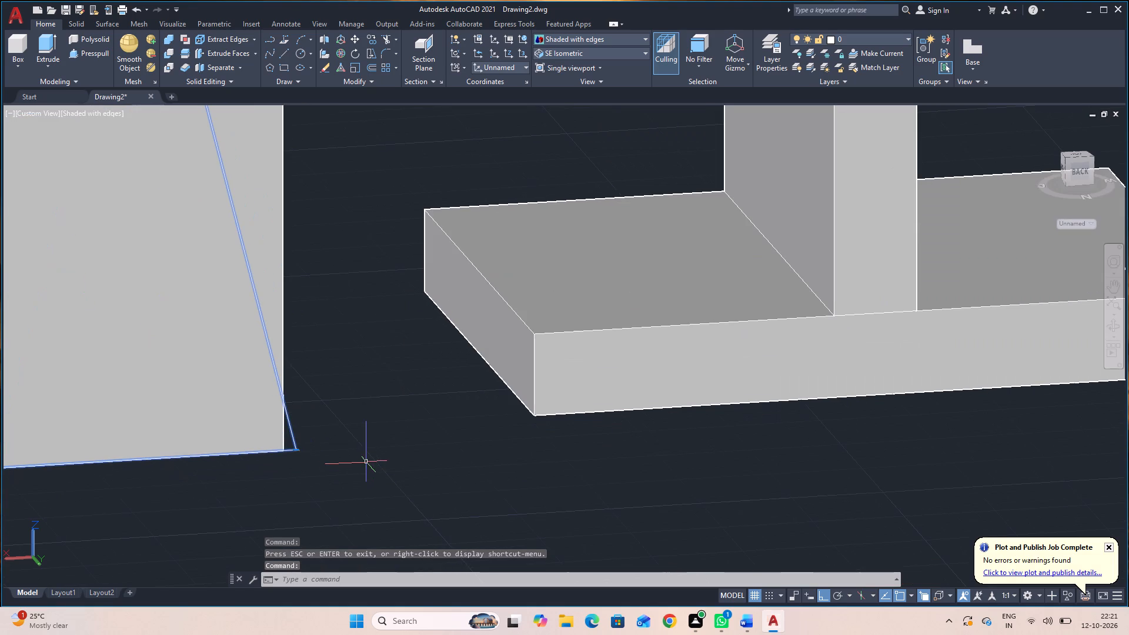
left_click(299, 450)
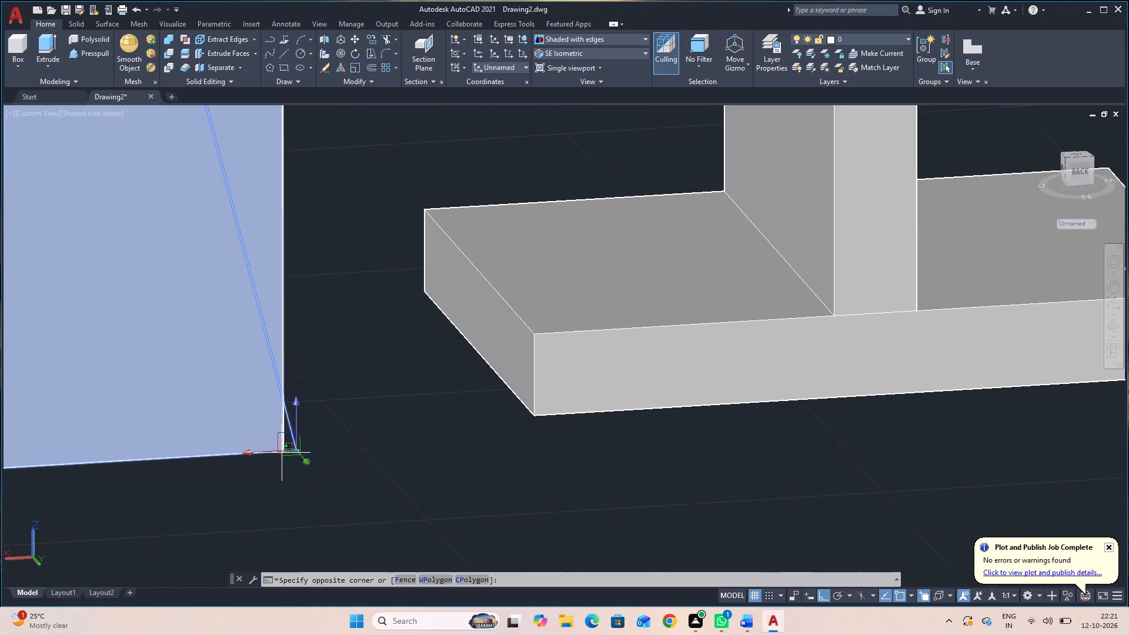
scroll(282, 453, "up", 3)
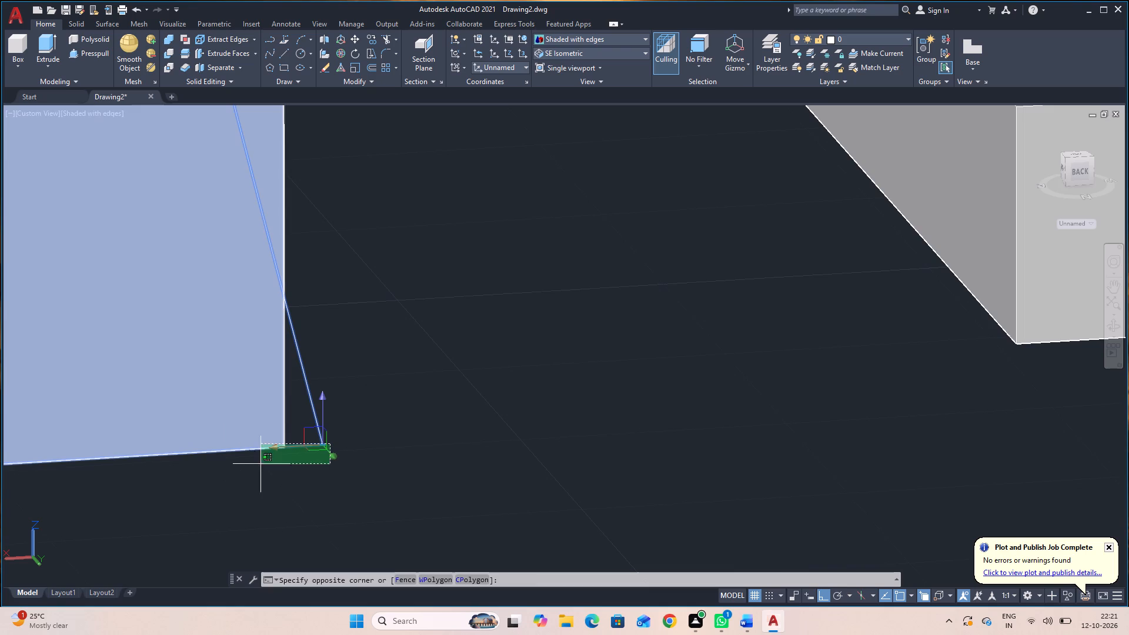
key("Escape")
scroll(348, 476, "up", 4)
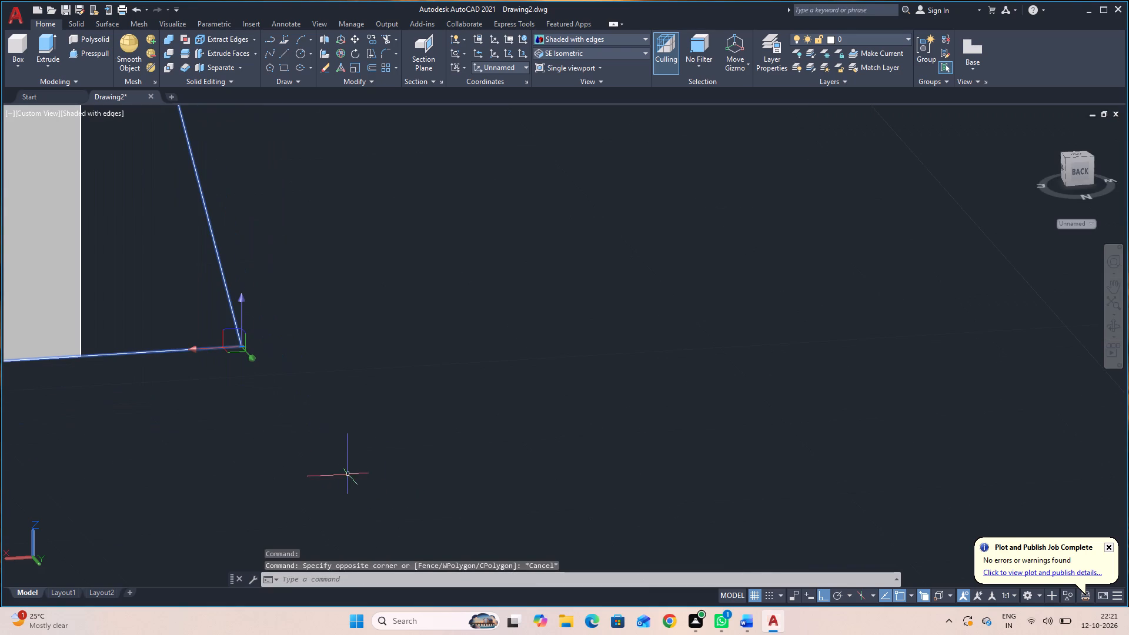
scroll(269, 340, "down", 4)
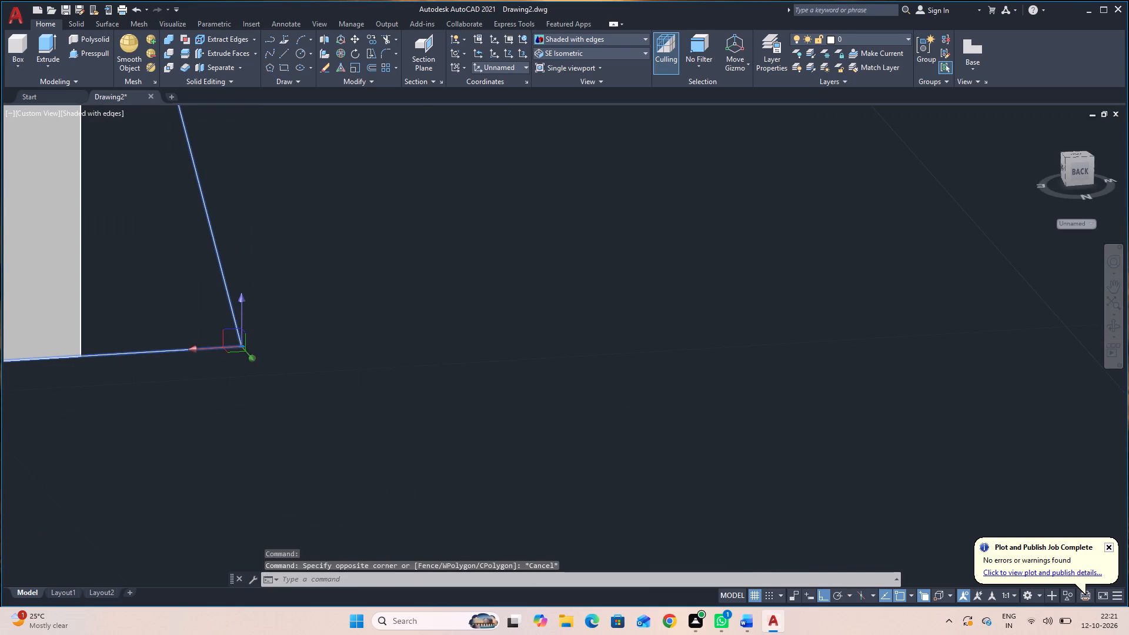
scroll(271, 338, "down", 8)
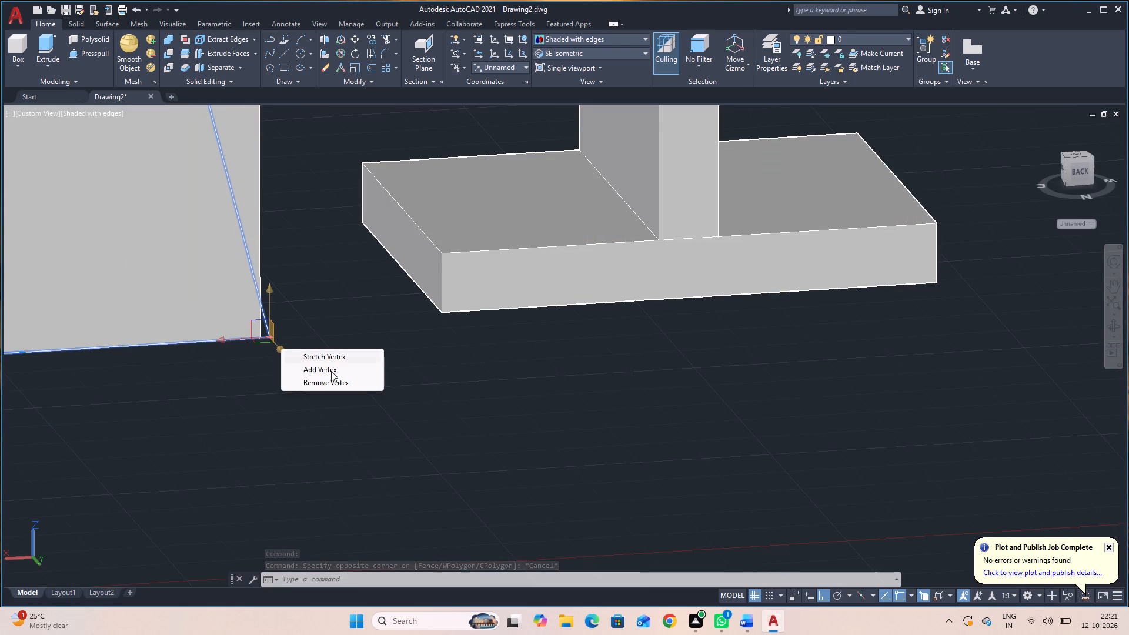
middle_click_drag(333, 372, 532, 378)
scroll(415, 396, "down", 2)
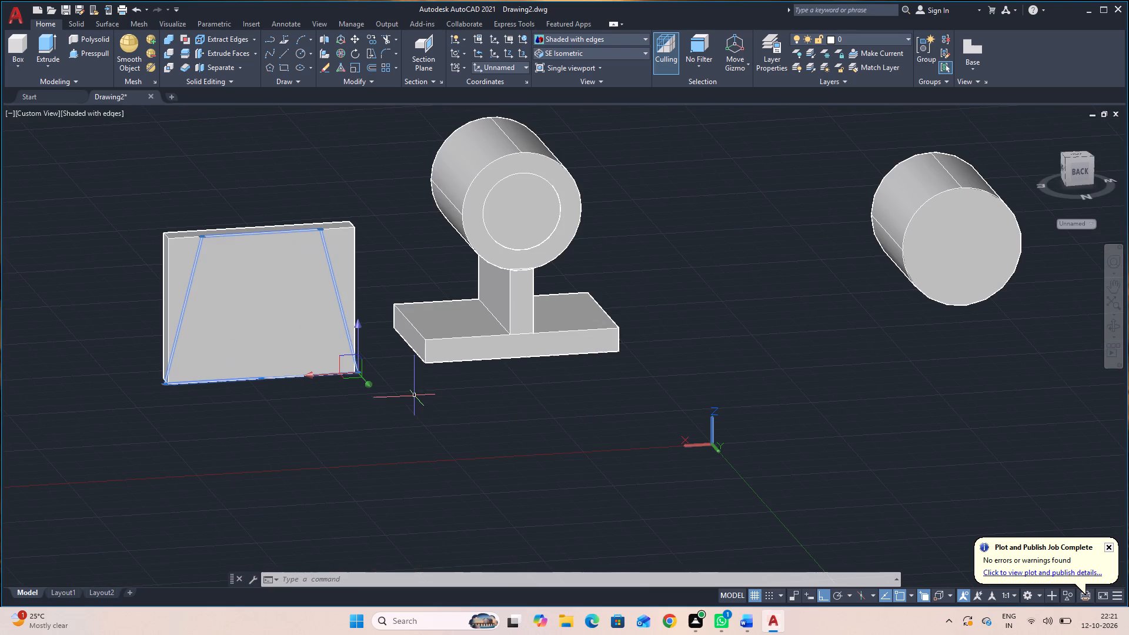
scroll(413, 392, "up", 1)
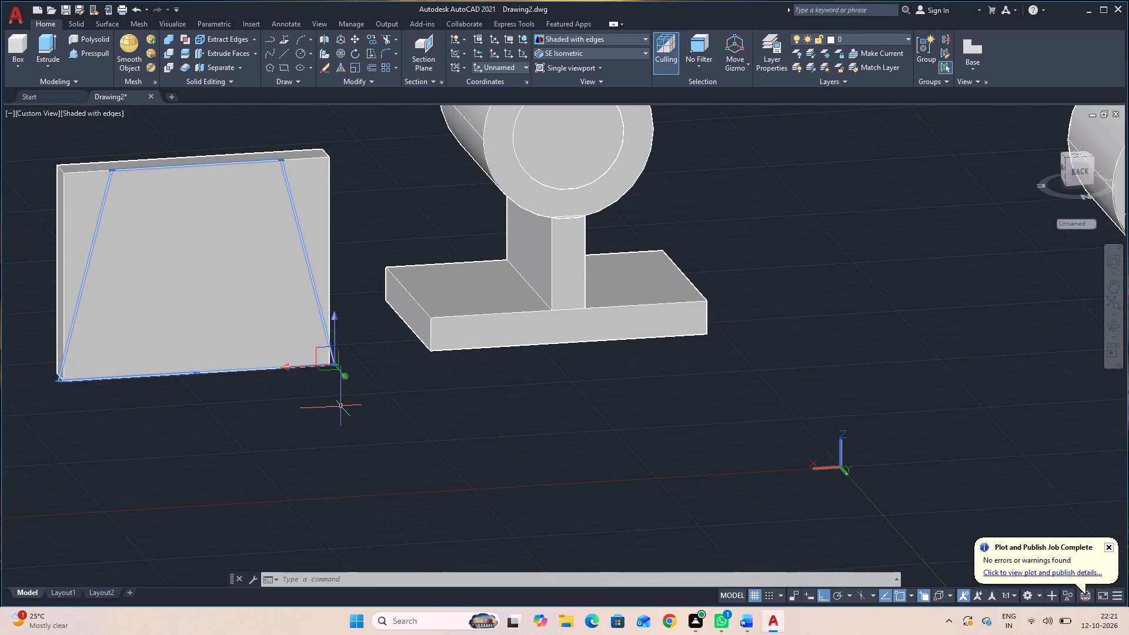
middle_click_drag(342, 406, 500, 407)
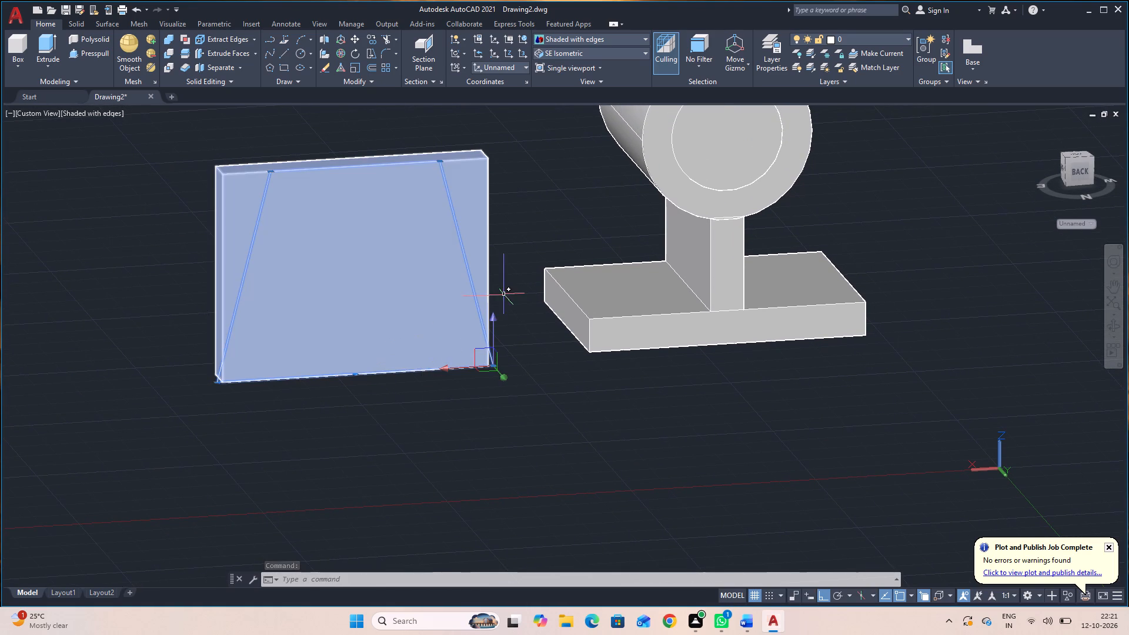
key("Escape")
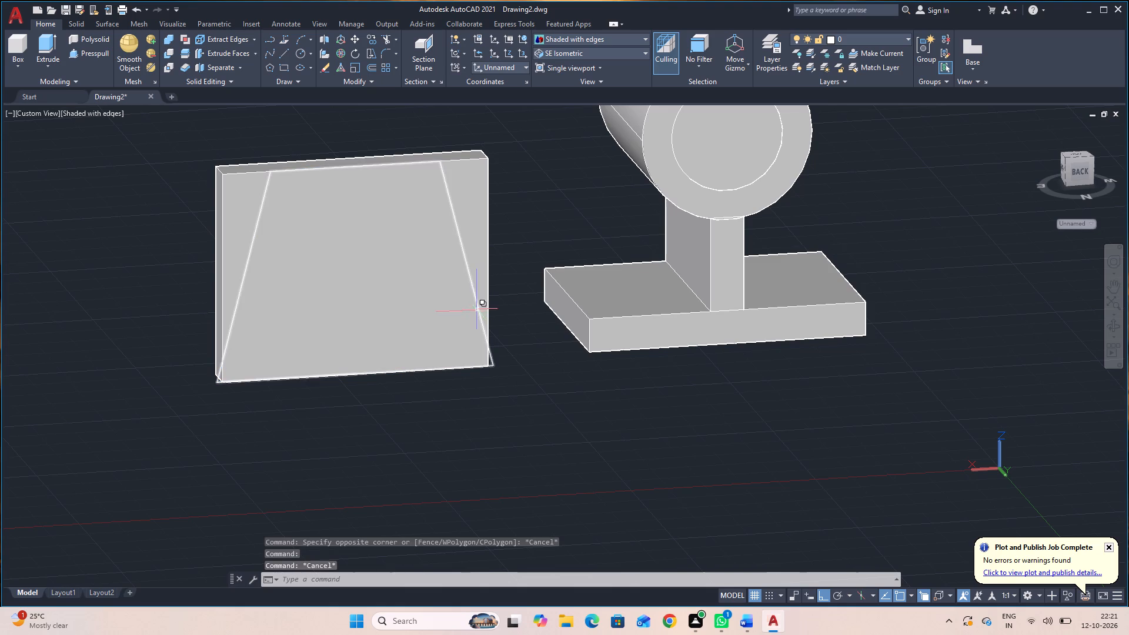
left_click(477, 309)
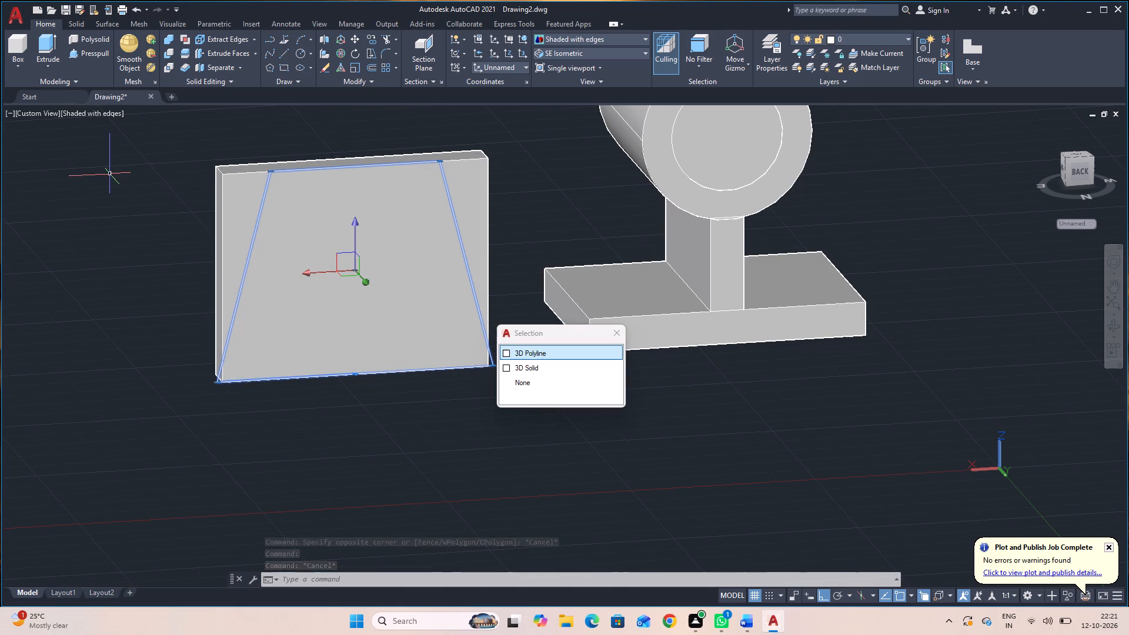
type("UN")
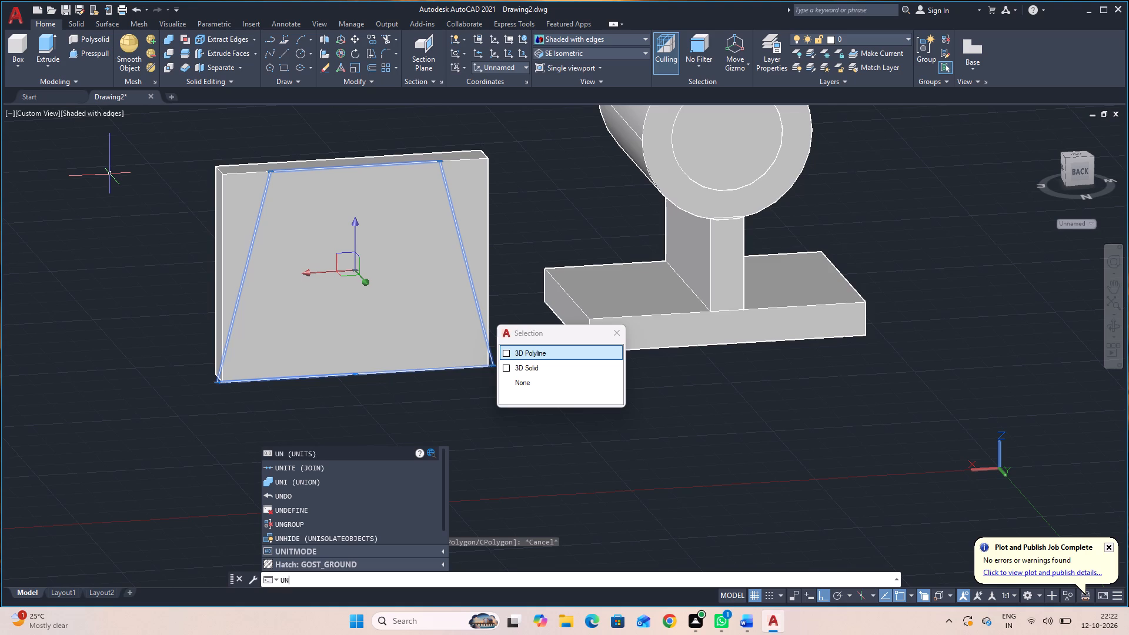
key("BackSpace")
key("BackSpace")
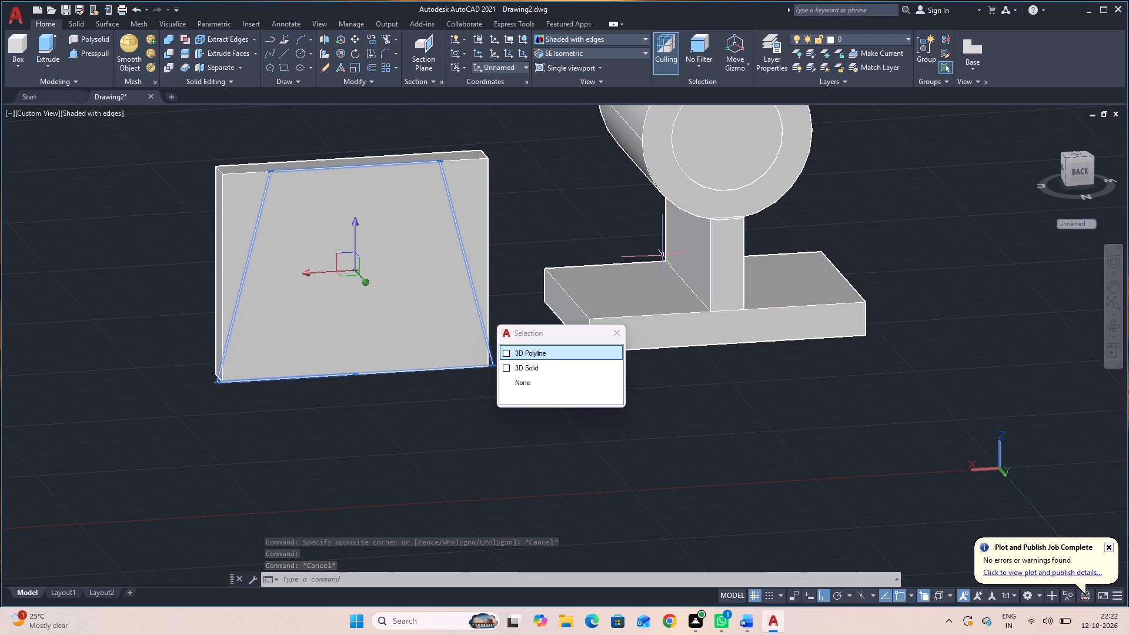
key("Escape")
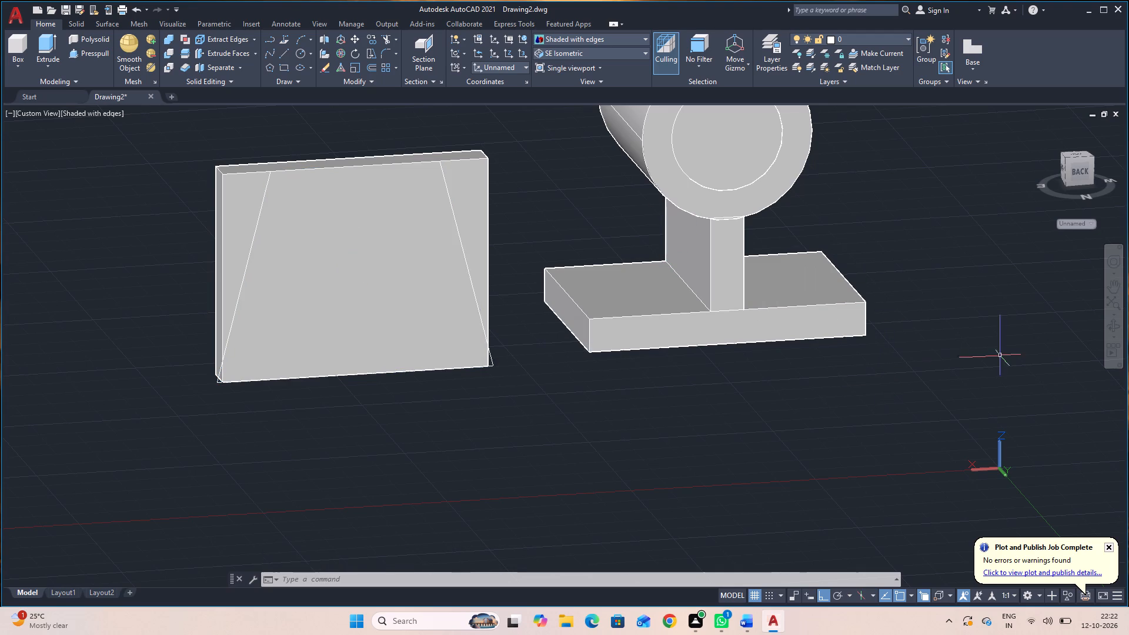
Delete the trapezoid outline from the back plate's rear face.
middle_click_drag(927, 344, 911, 467)
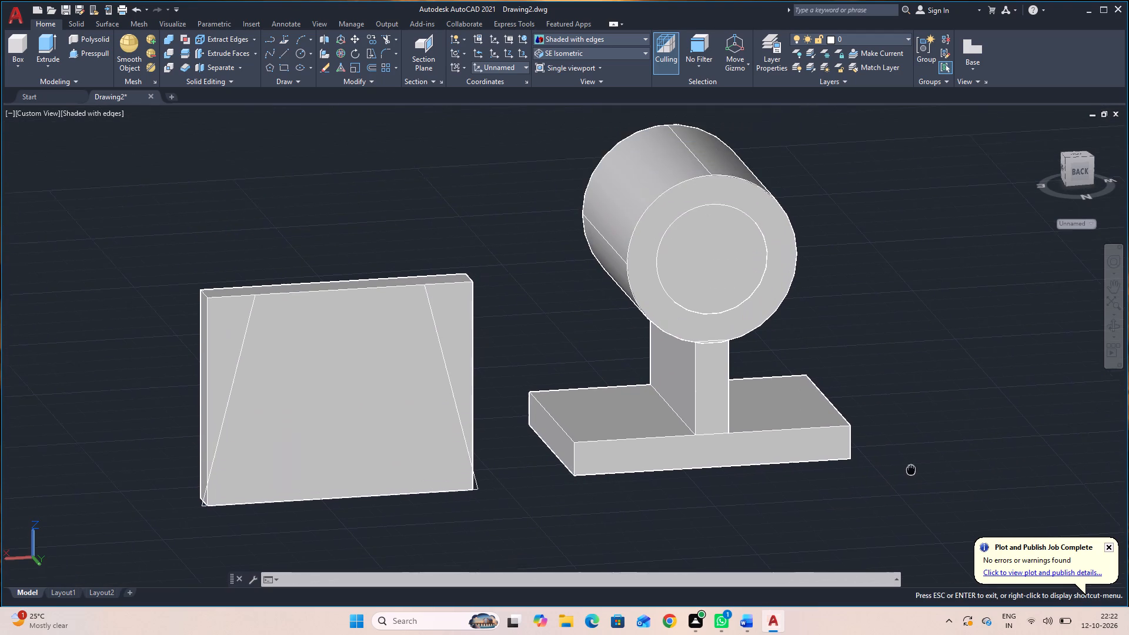
middle_click_drag(911, 467, 907, 472)
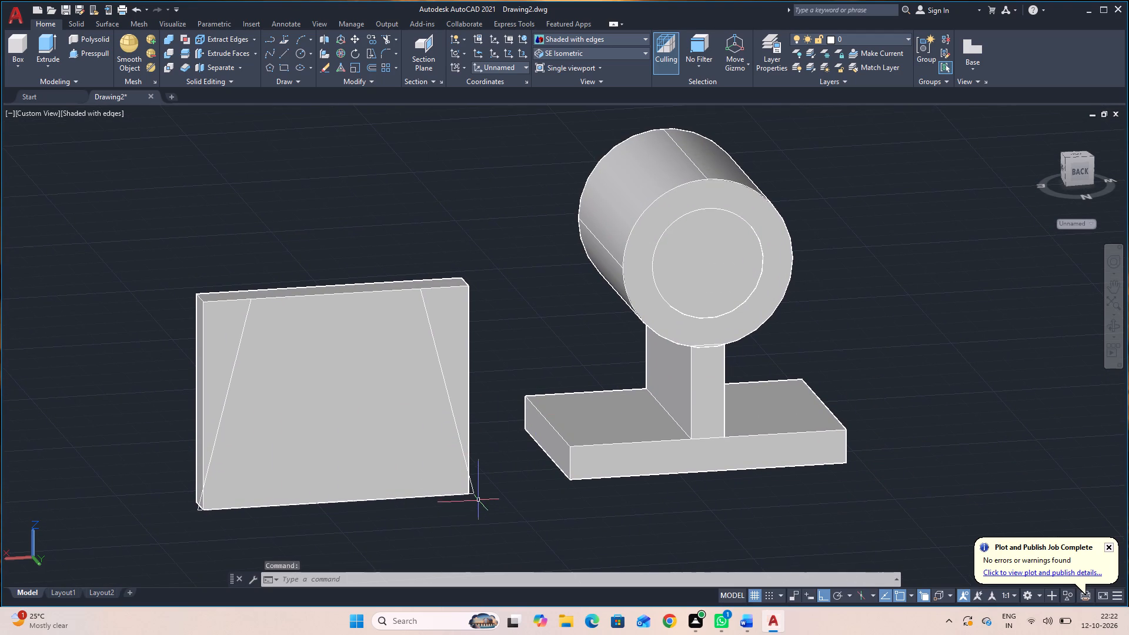
left_click(474, 491)
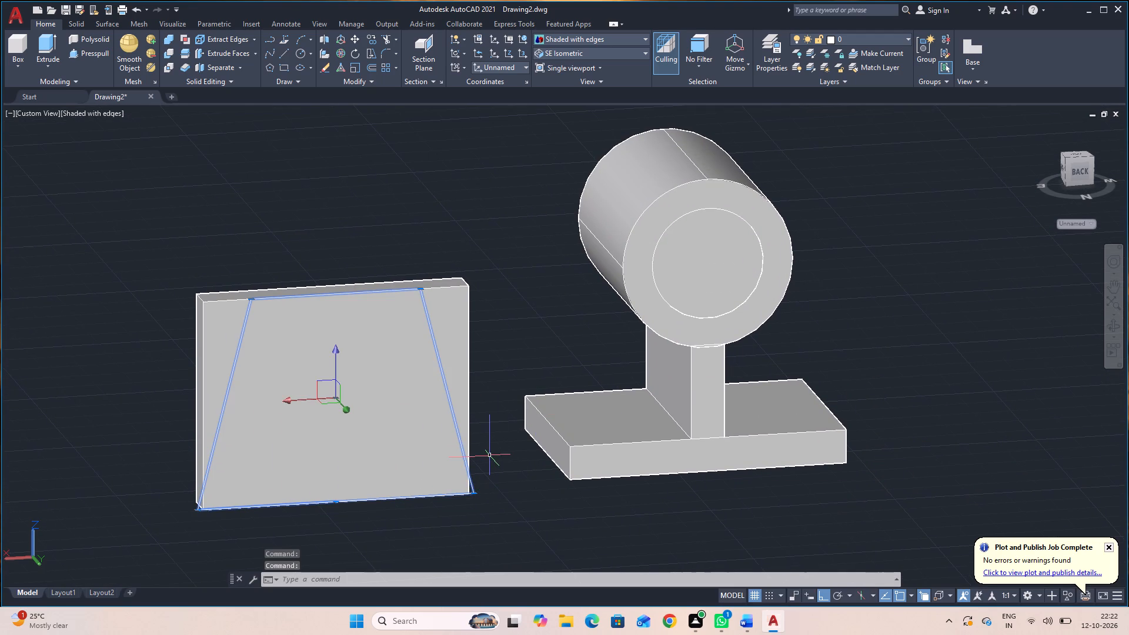
key("Delete")
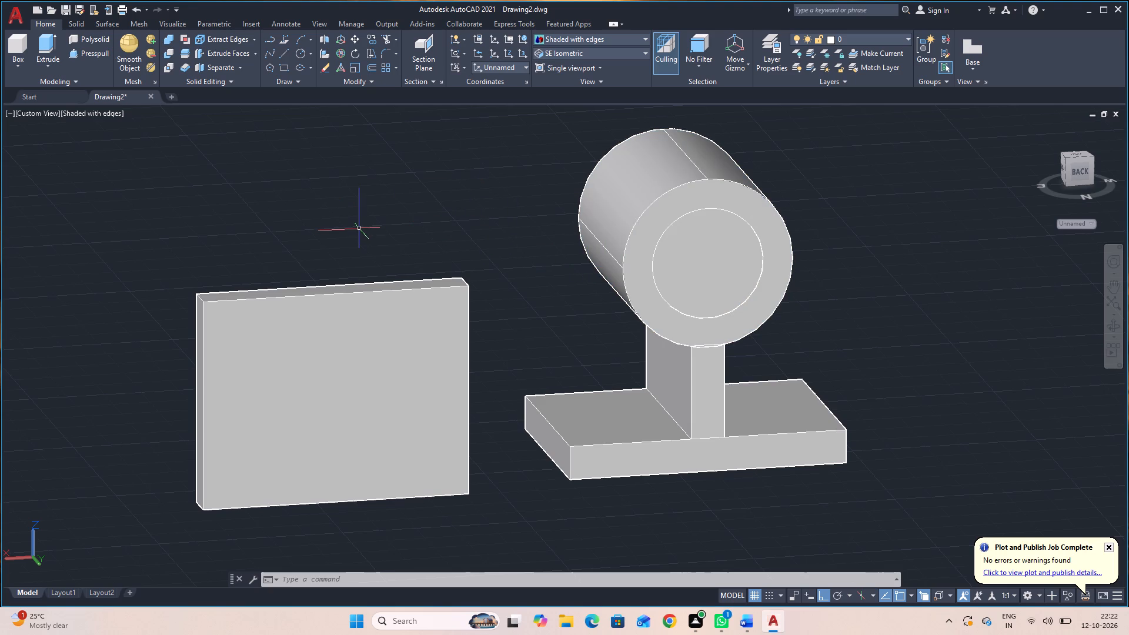
Start a line at the midpoint of the back plate's top edge on its rear face.
type("L")
key("space")
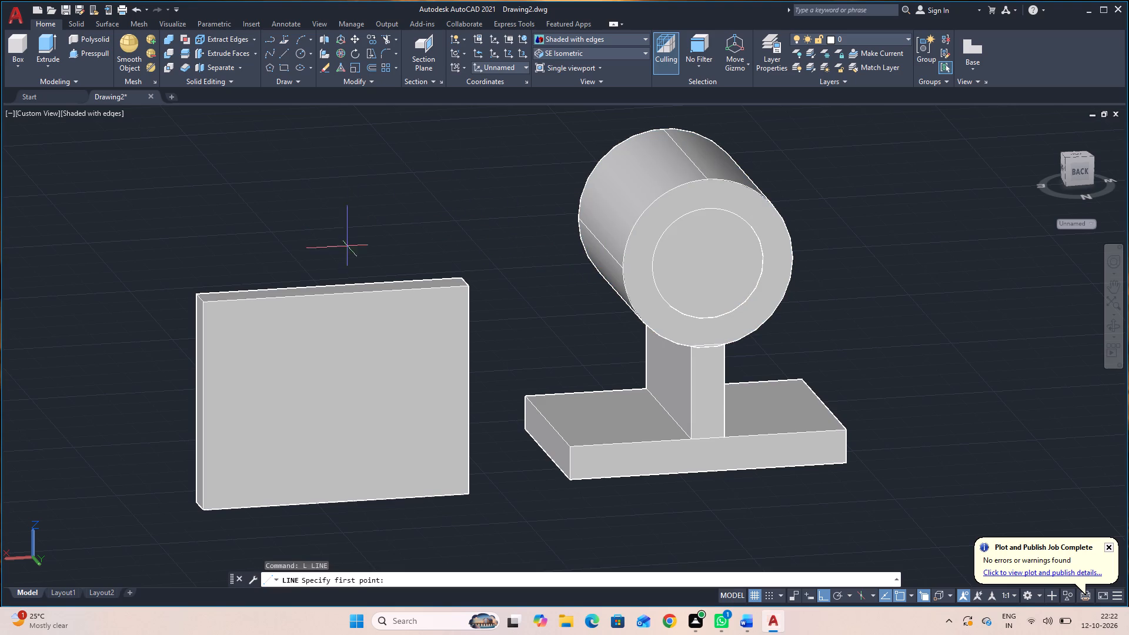
left_click(339, 293)
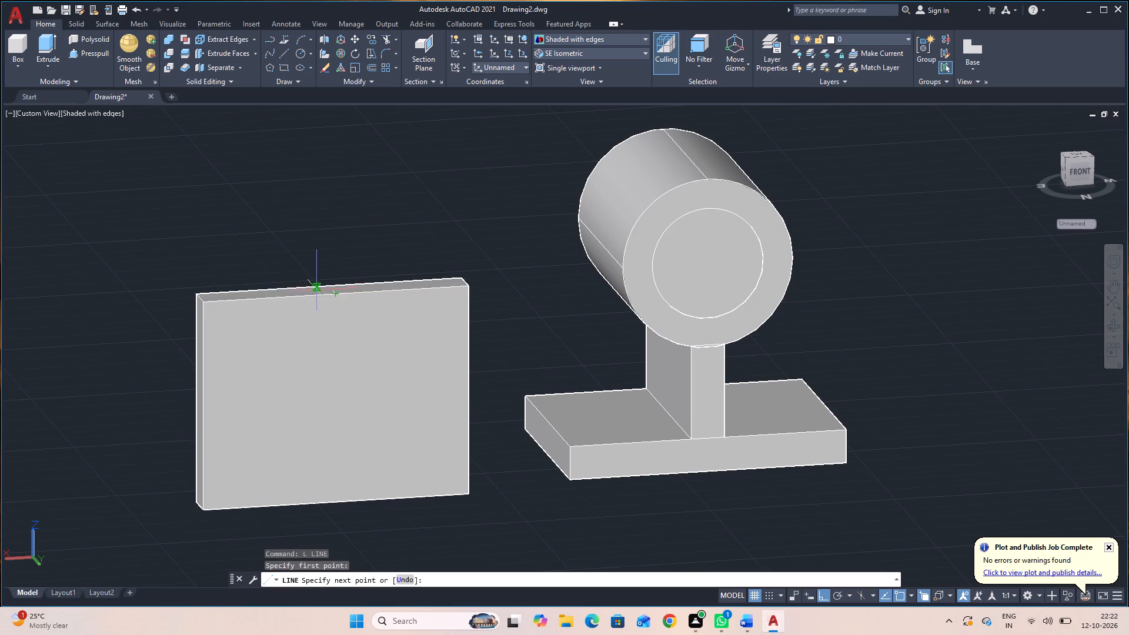
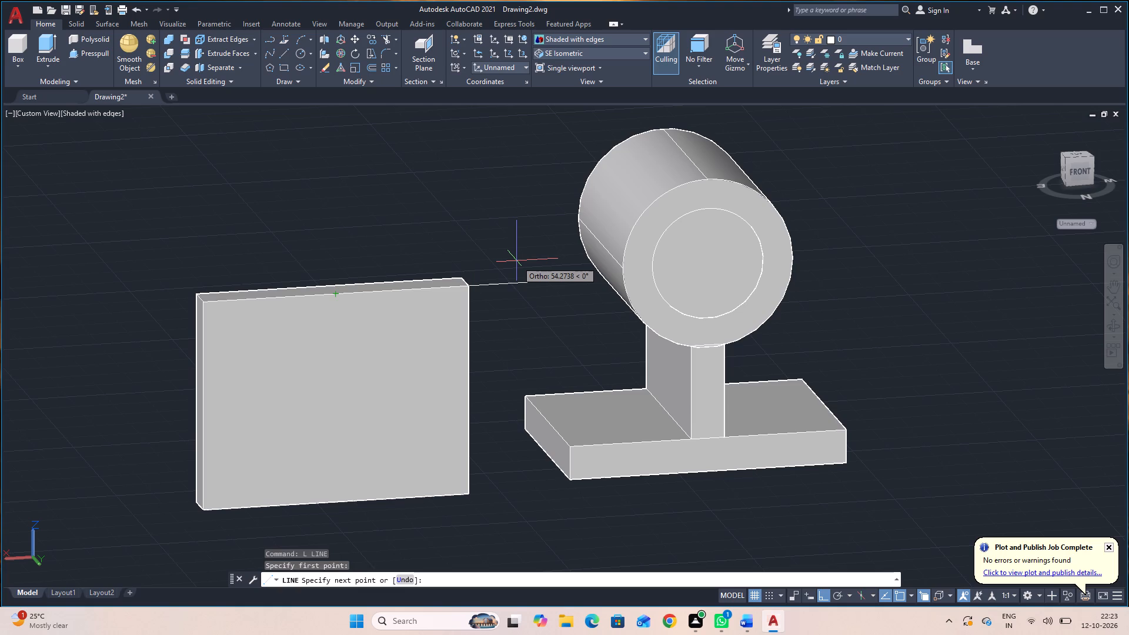
Draw the line 23 along the back plate's top edge, then 46 back the opposite way, and end the Line command.
type("23")
key("Return")
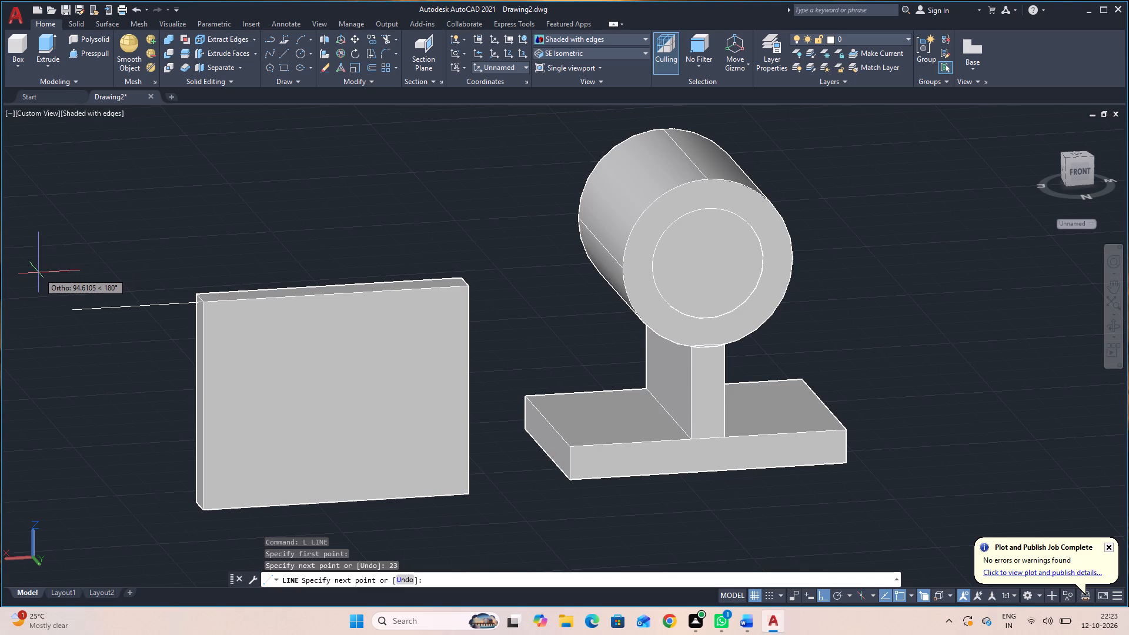
type("46")
key("Return")
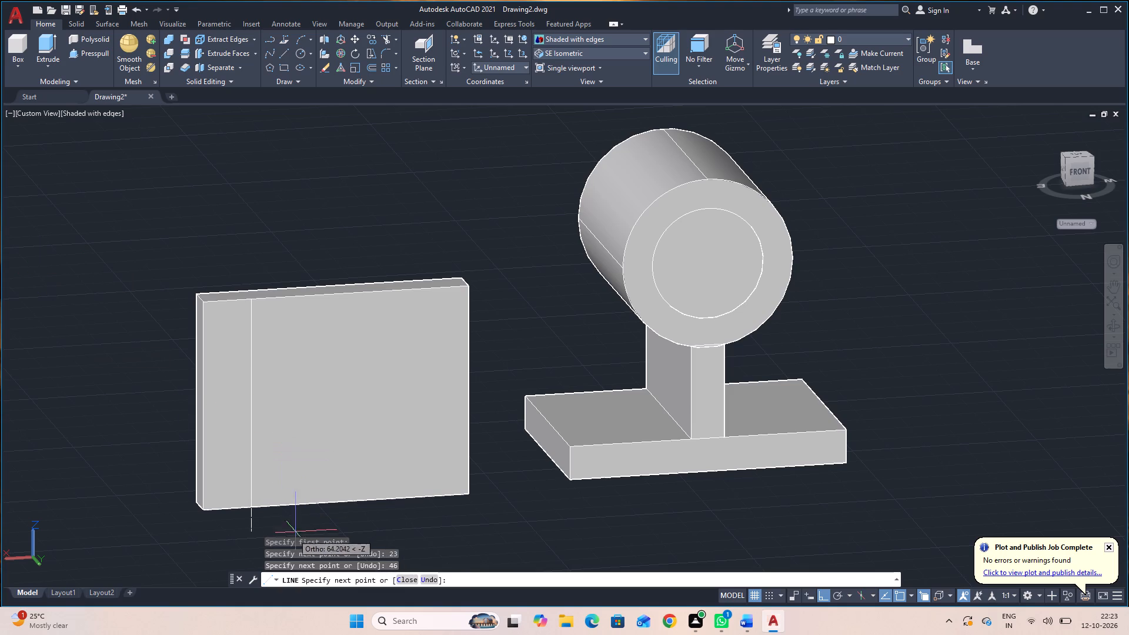
scroll(203, 510, "up", 2)
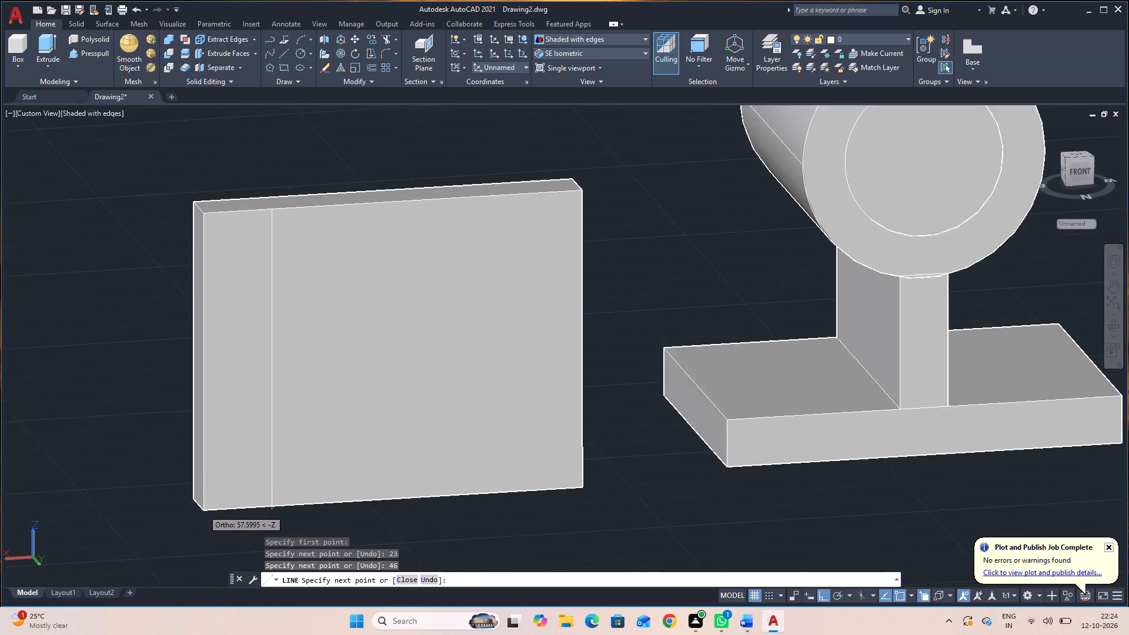
scroll(203, 510, "up", 1)
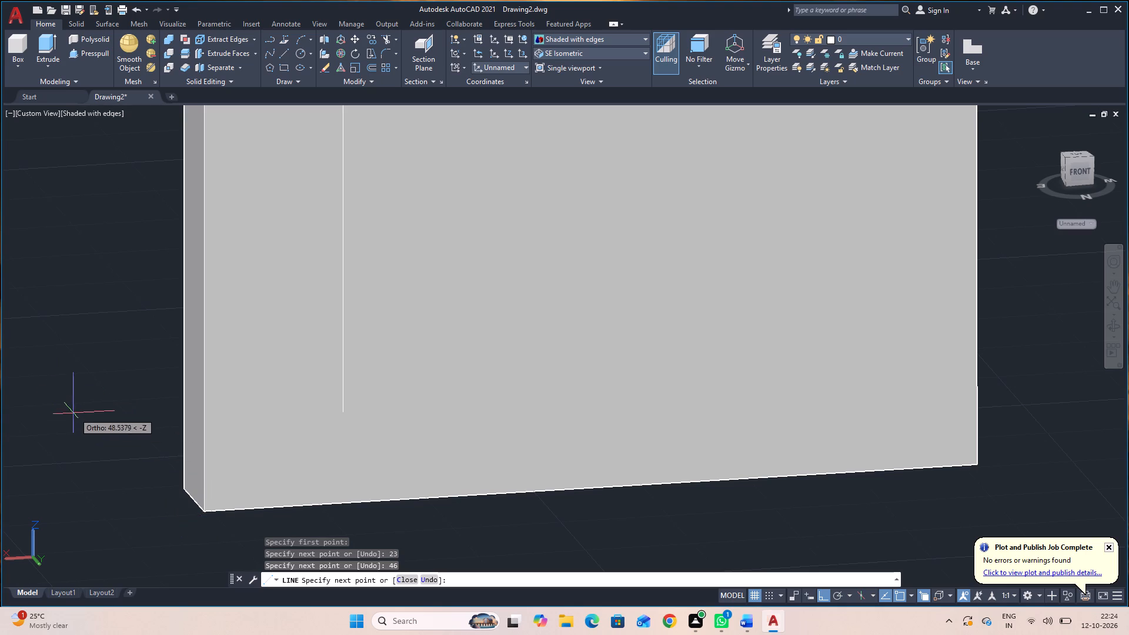
scroll(84, 406, "down", 1)
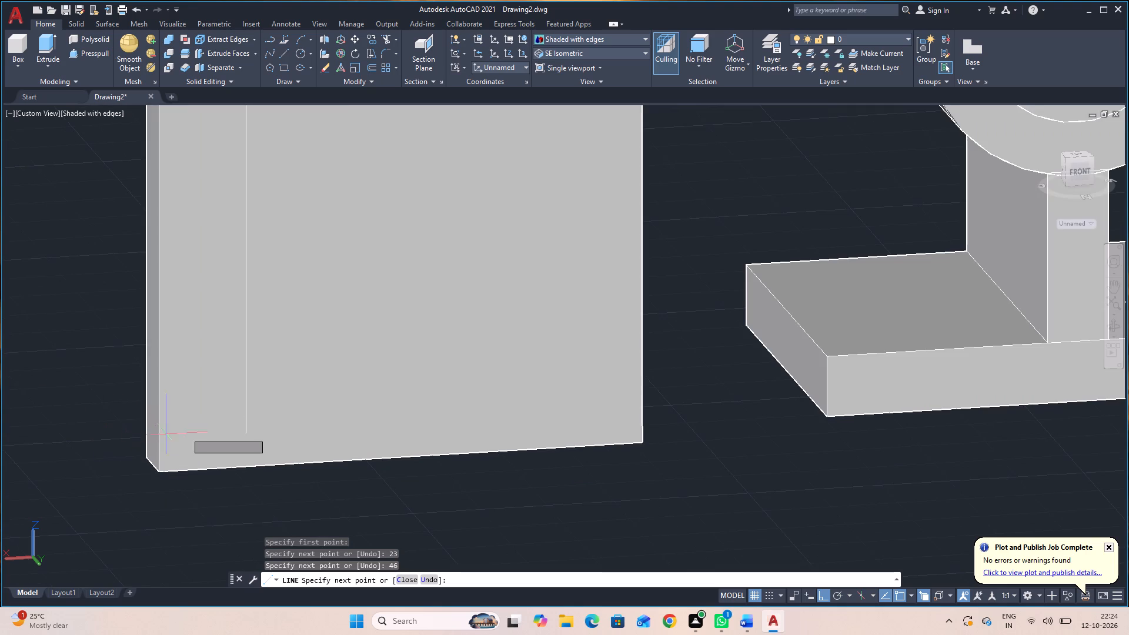
middle_click_drag(223, 423, 236, 507)
scroll(243, 497, "down", 1)
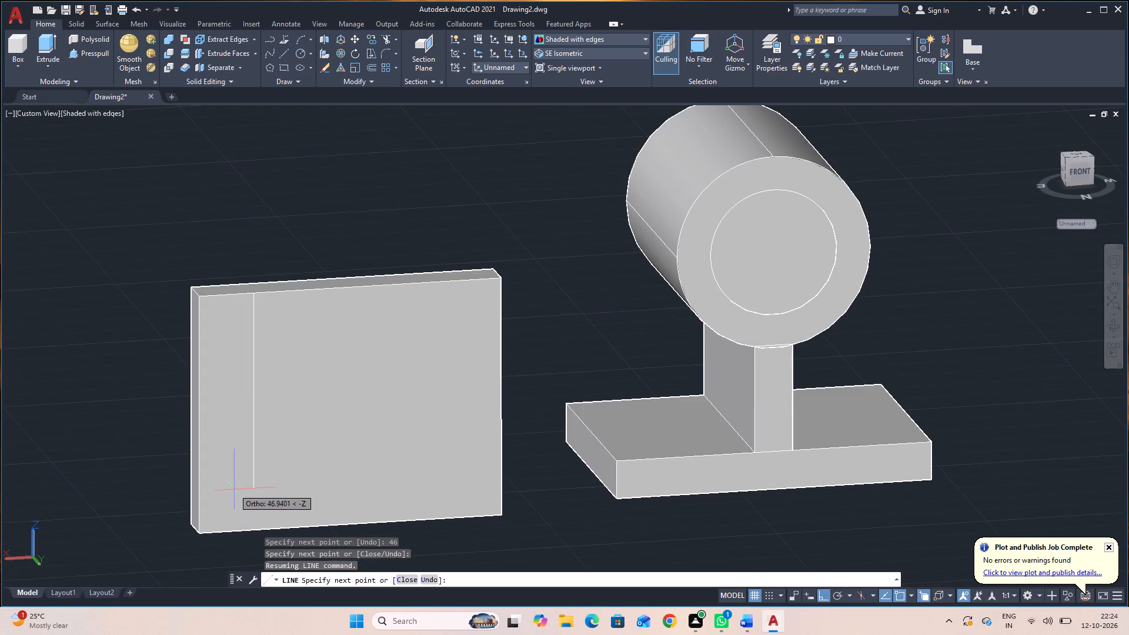
key("Escape")
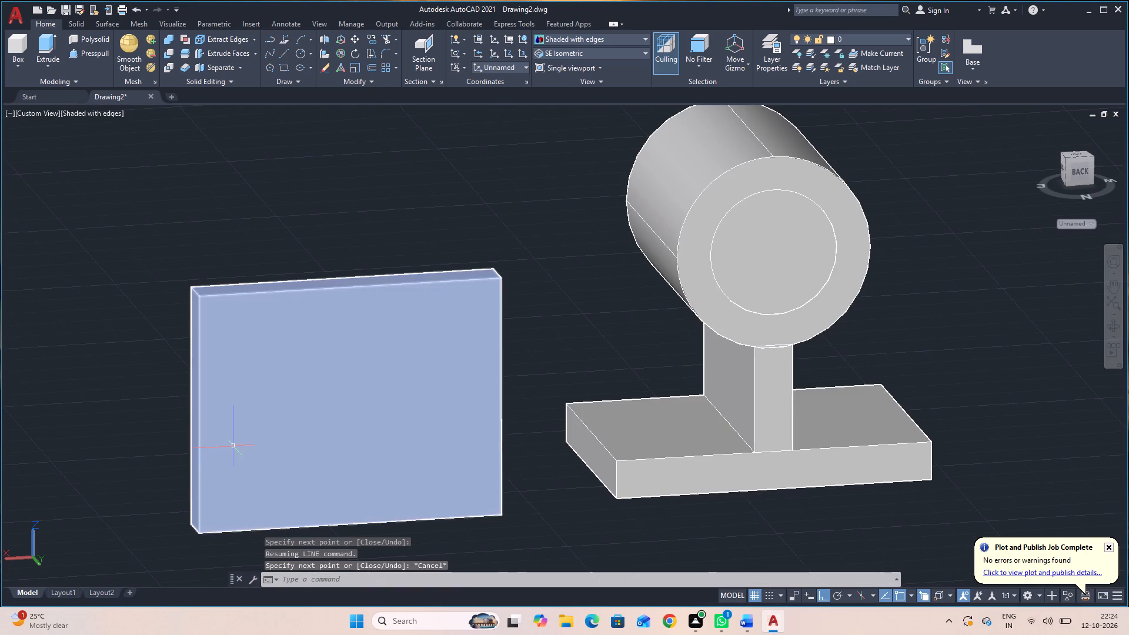
Draw lines on the rear face from the 46-long line's ends to the plate's lower corners, joined along the bottom edge.
key("space")
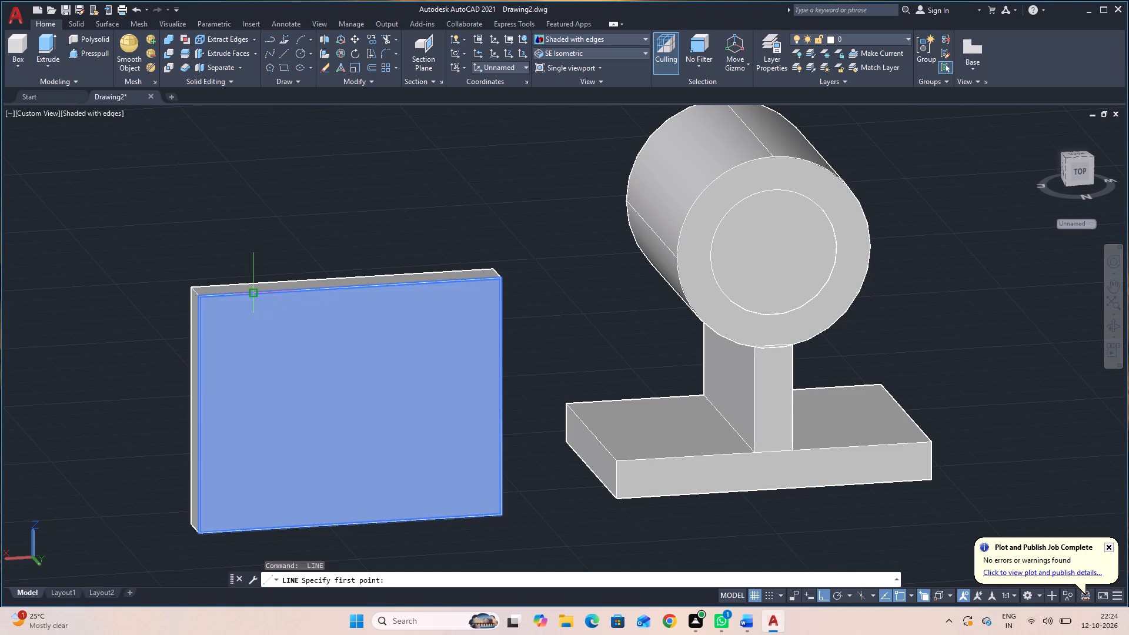
left_click(252, 293)
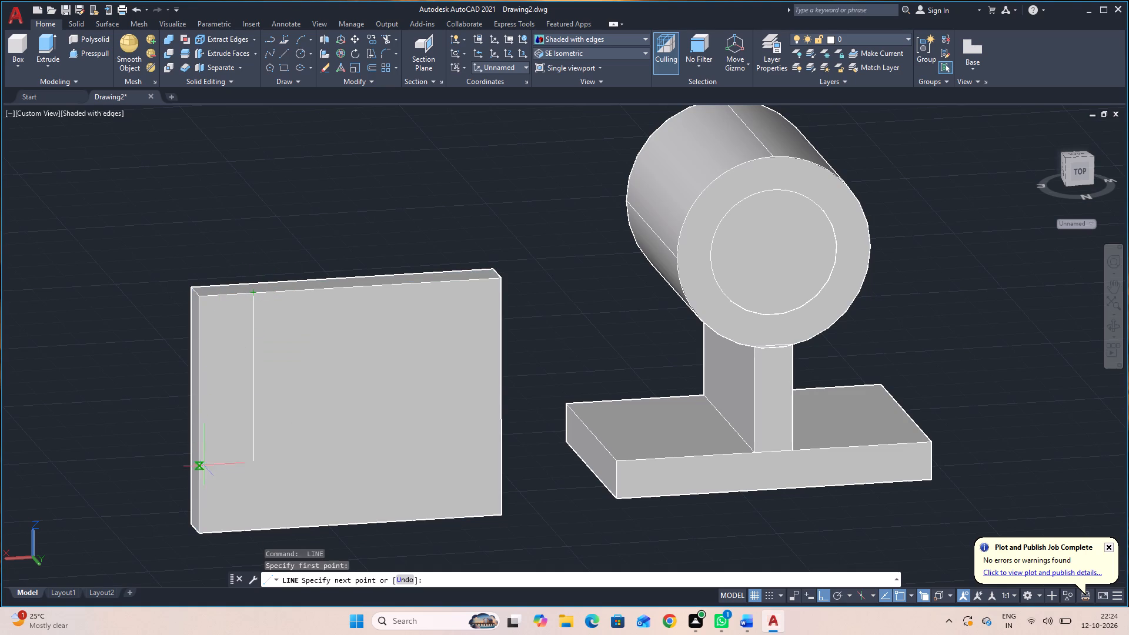
left_click(203, 534)
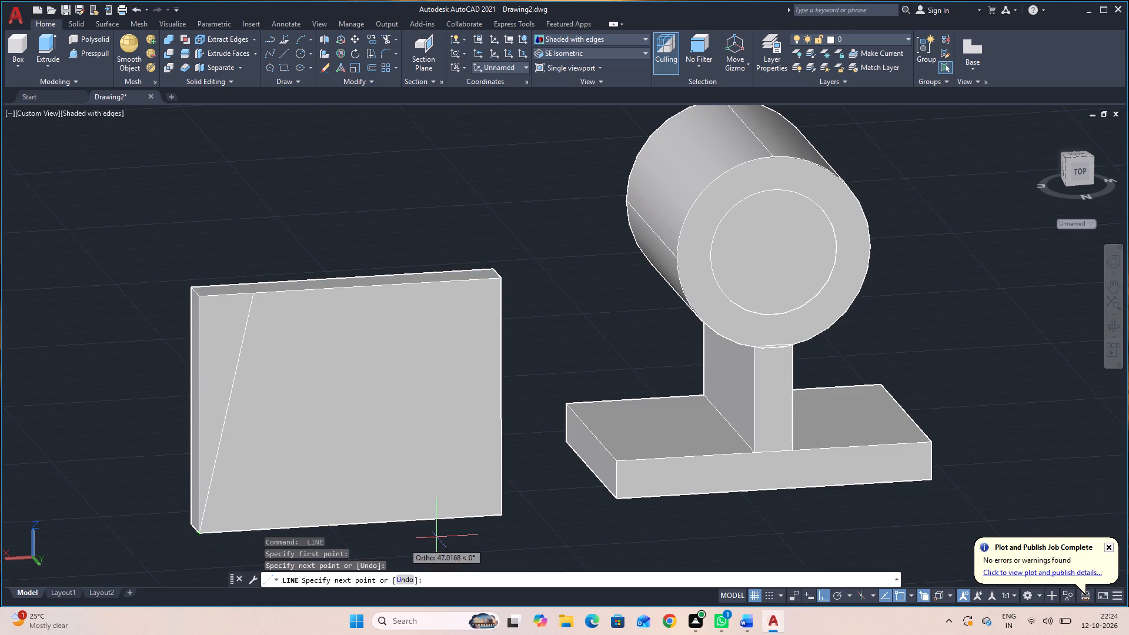
left_click(502, 513)
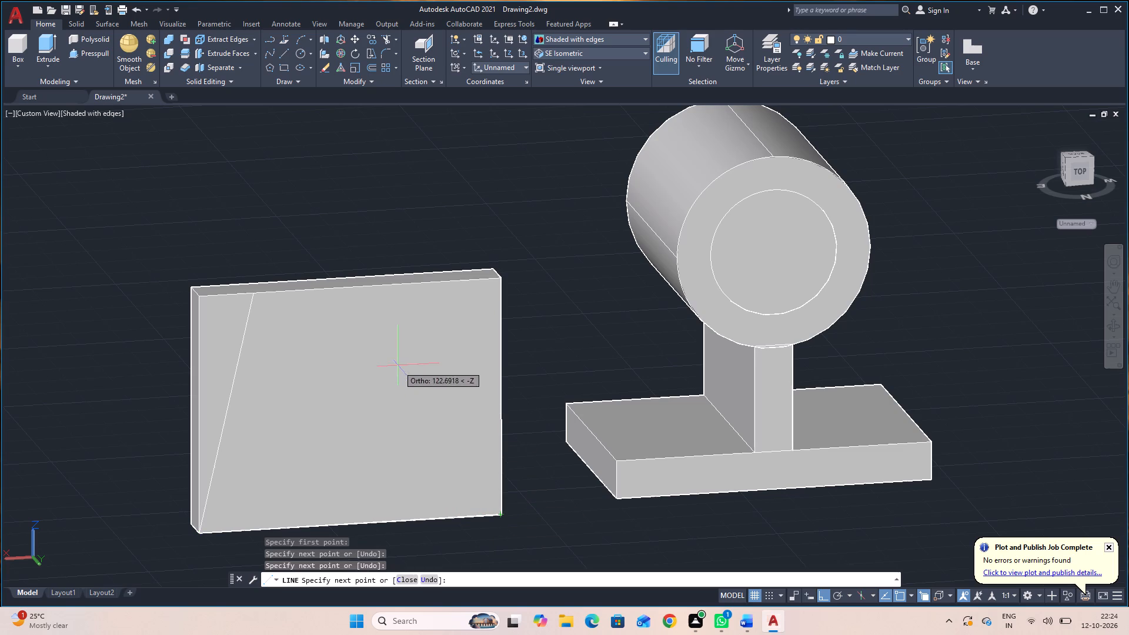
left_click(447, 285)
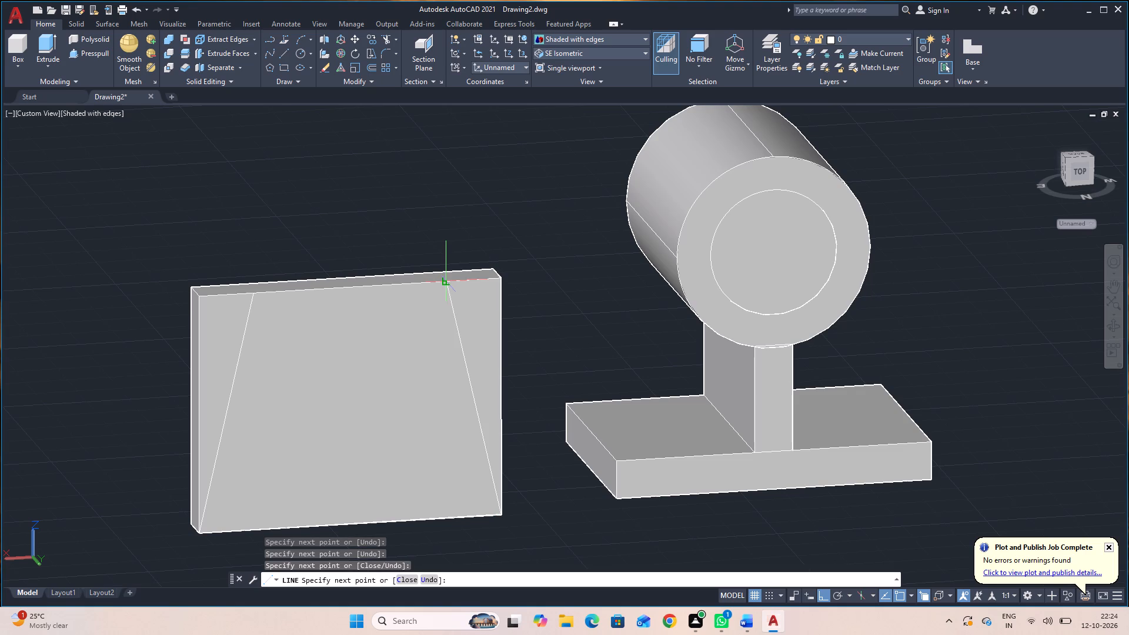
key("Escape")
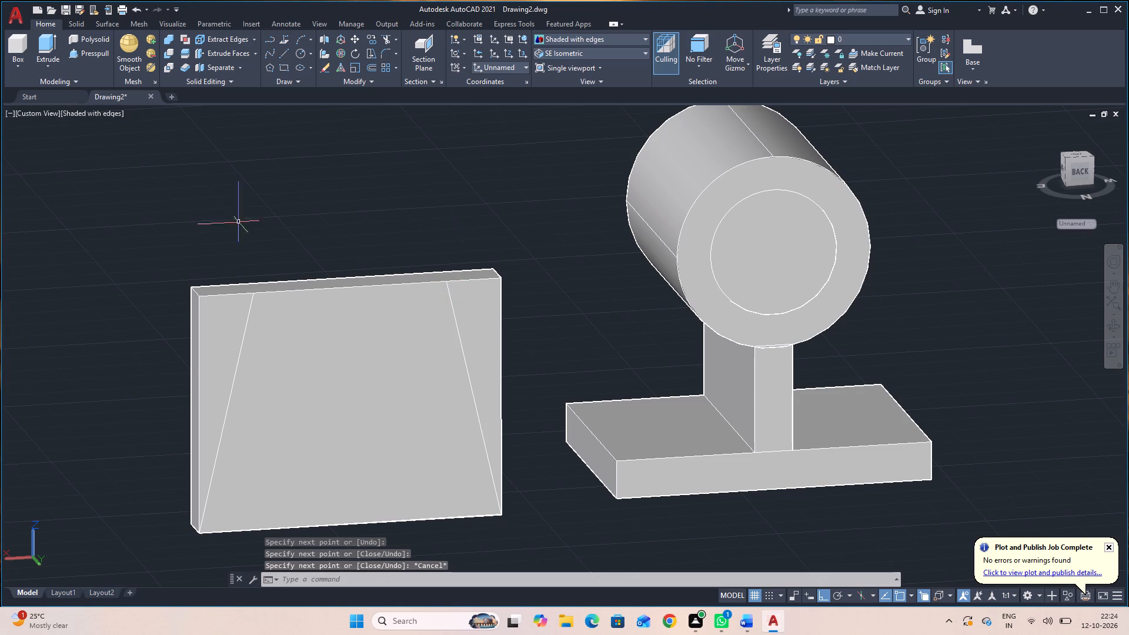
Remove the two triangular side wedges outside the slanted lines from the back plate using Presspull.
left_click(103, 49)
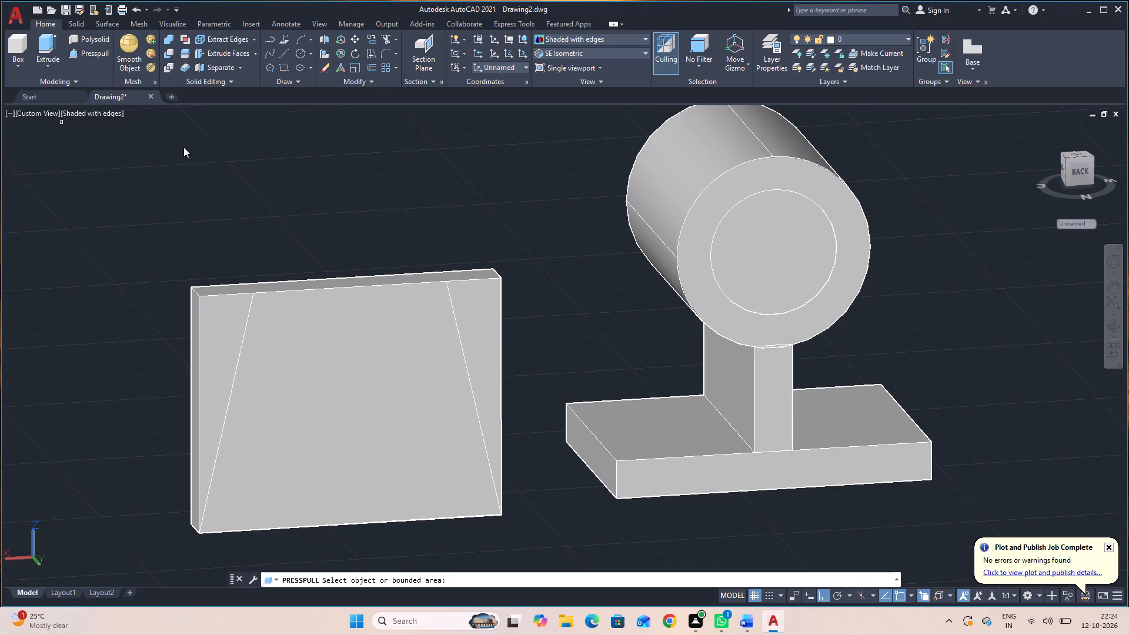
left_click(228, 339)
left_click(147, 252)
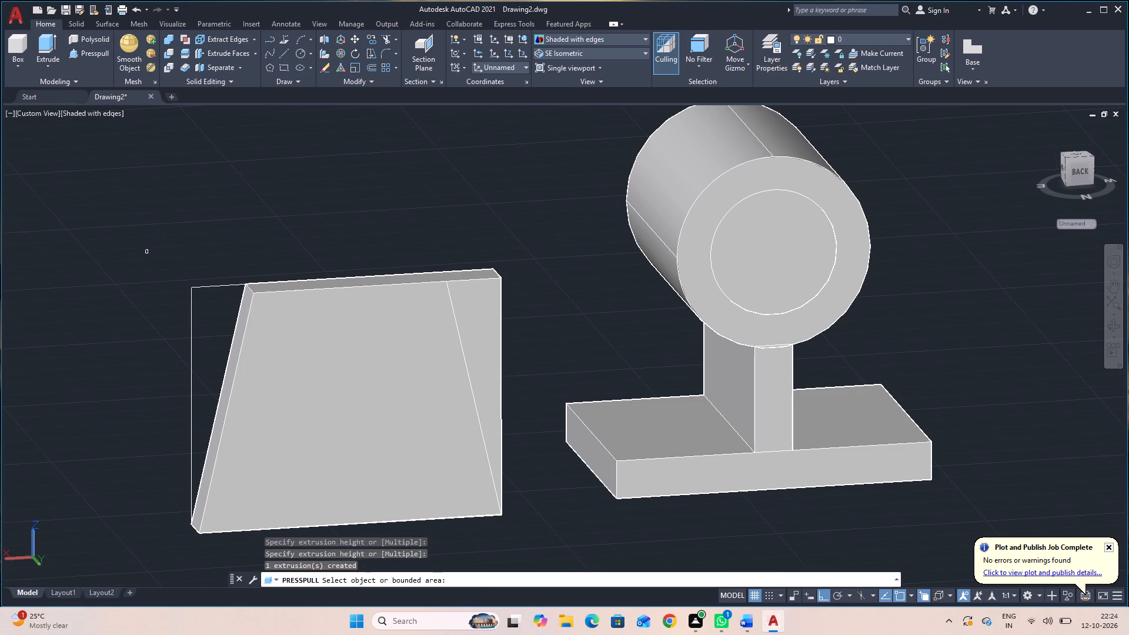
left_click(470, 325)
left_click(385, 218)
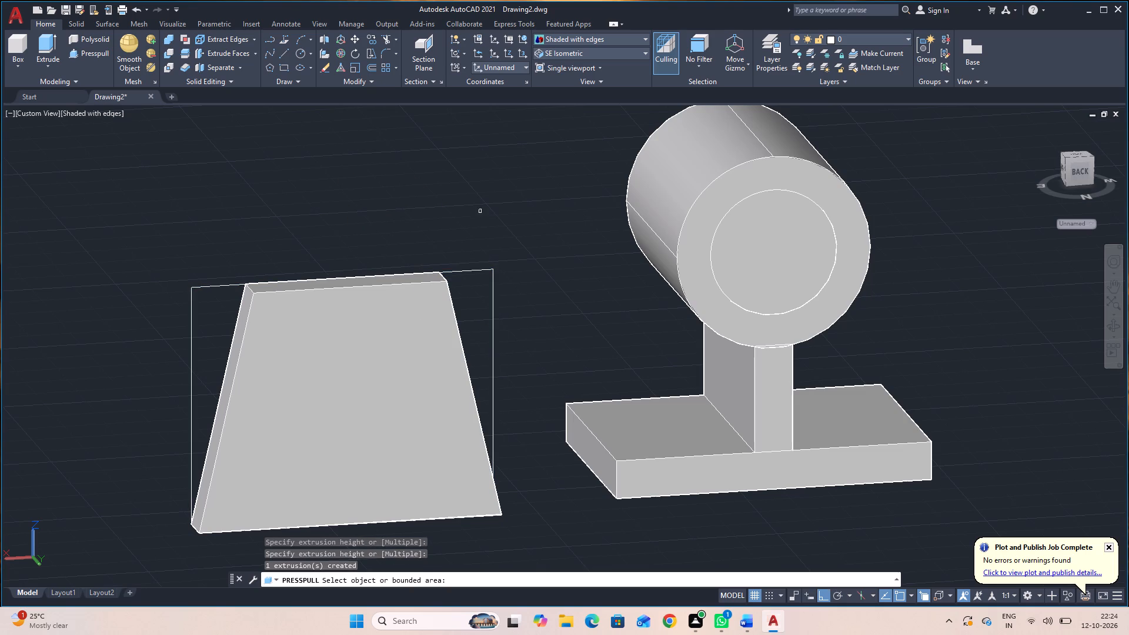
key("Escape")
Delete the leftover rectangle outline behind the trapezoidal back plate.
left_click(495, 272)
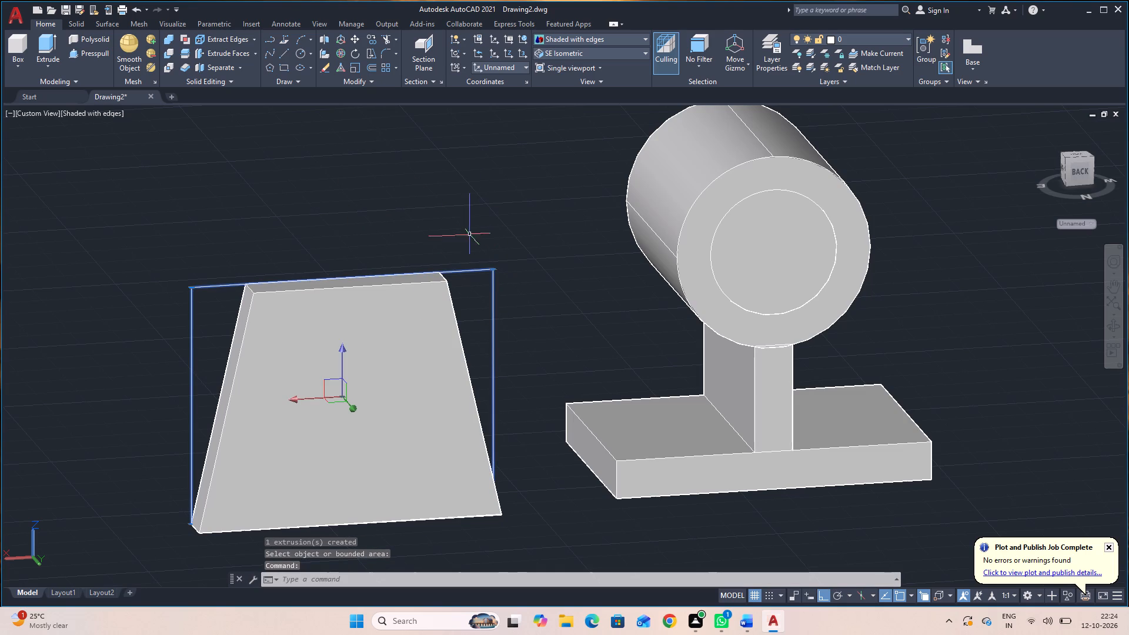
key("Delete")
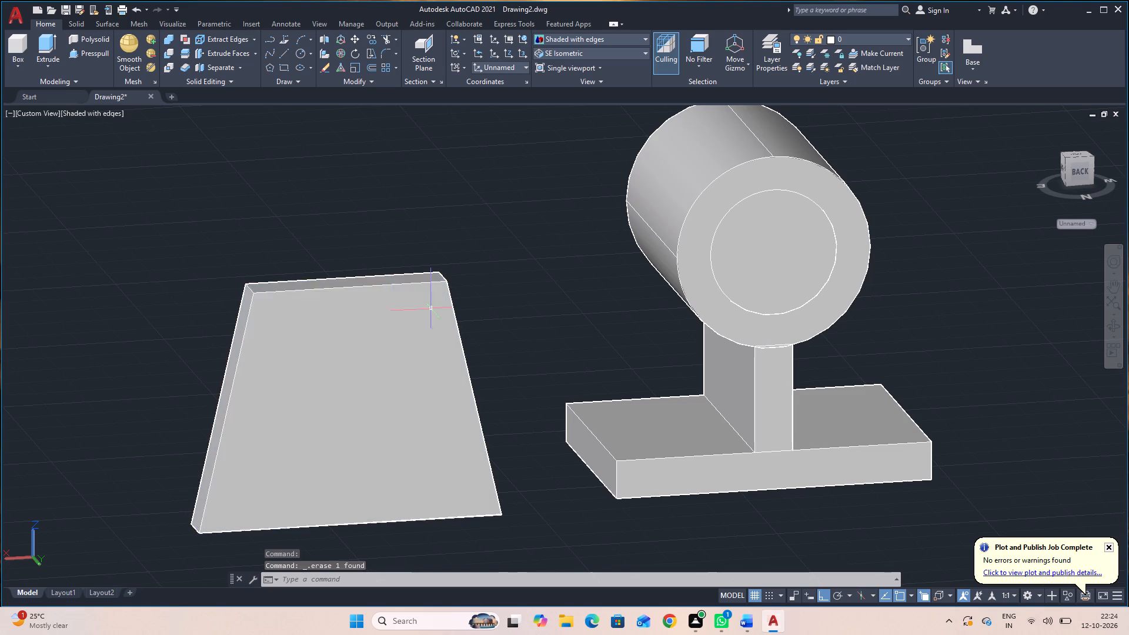
Move the trapezoidal back plate by its top edge's midpoint to the free space beside the separate solid cylinder.
left_click(410, 343)
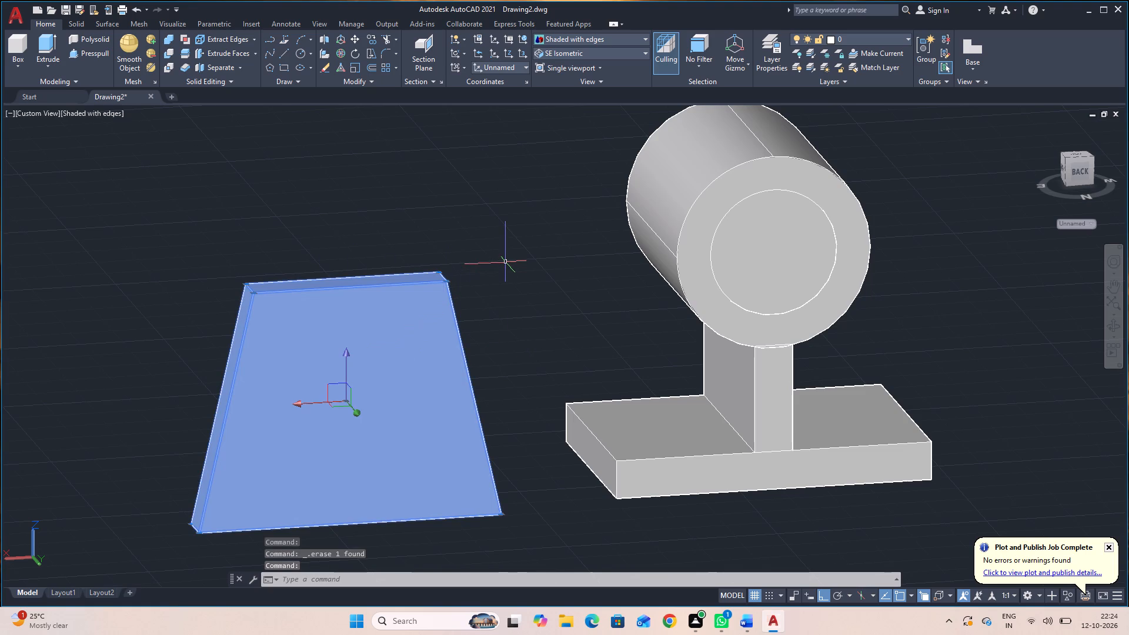
type("M")
key("space")
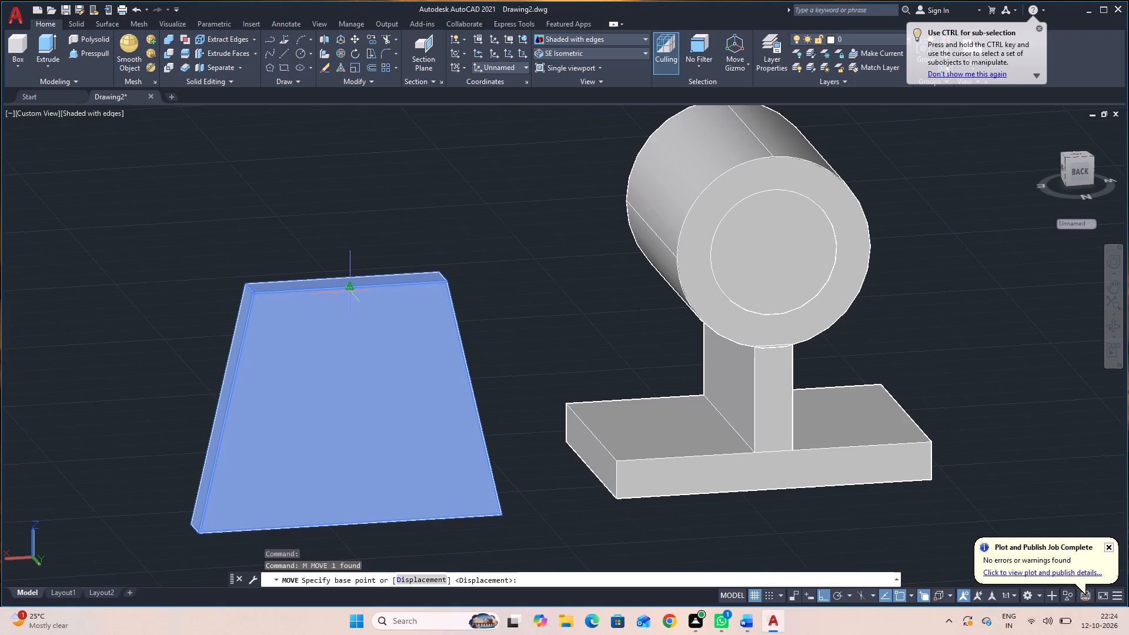
left_click(352, 288)
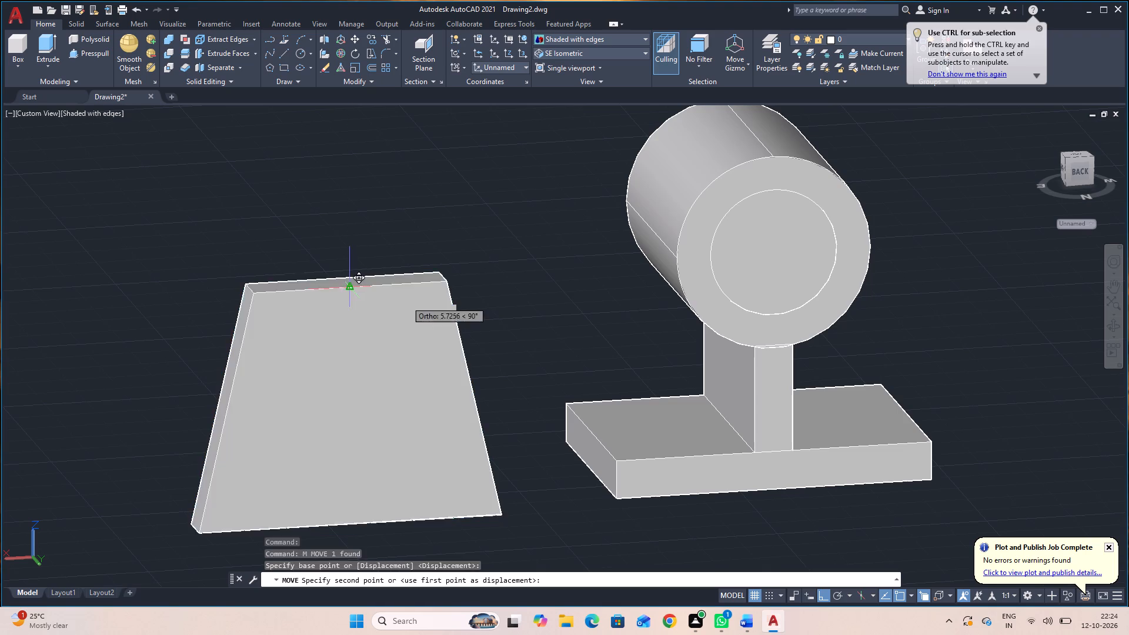
scroll(788, 409, "down", 2)
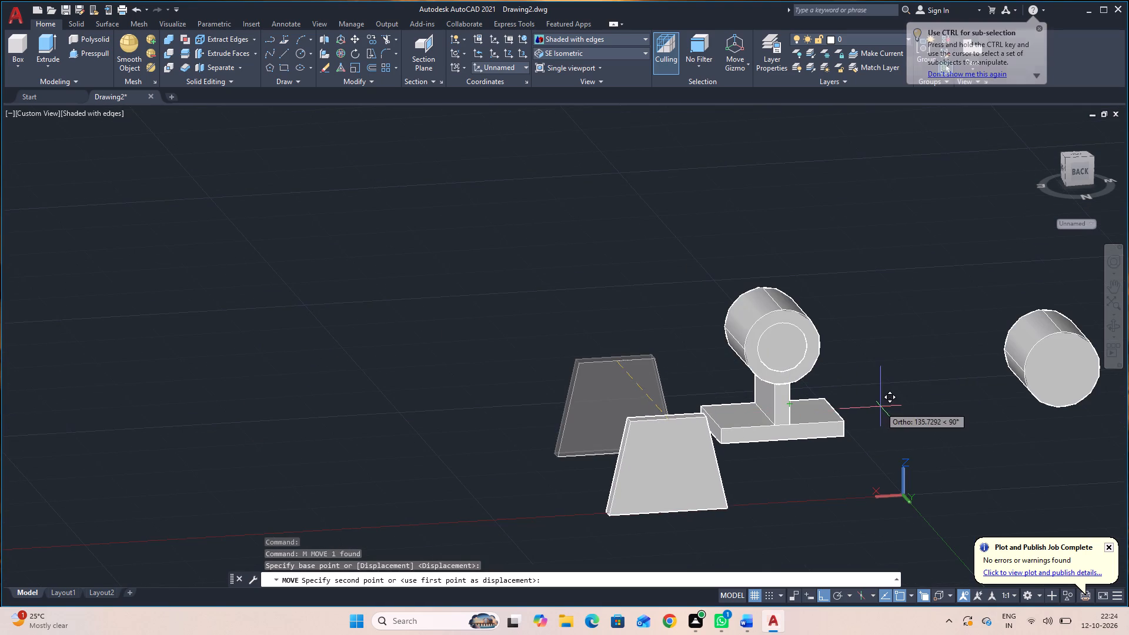
middle_click_drag(881, 407, 469, 363)
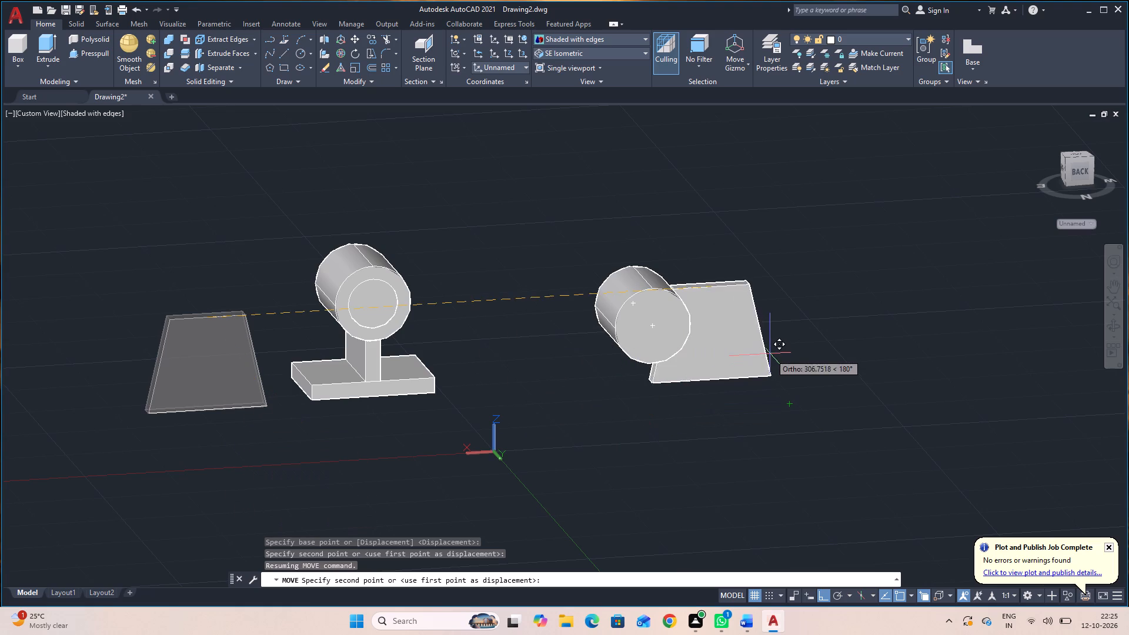
left_click(823, 335)
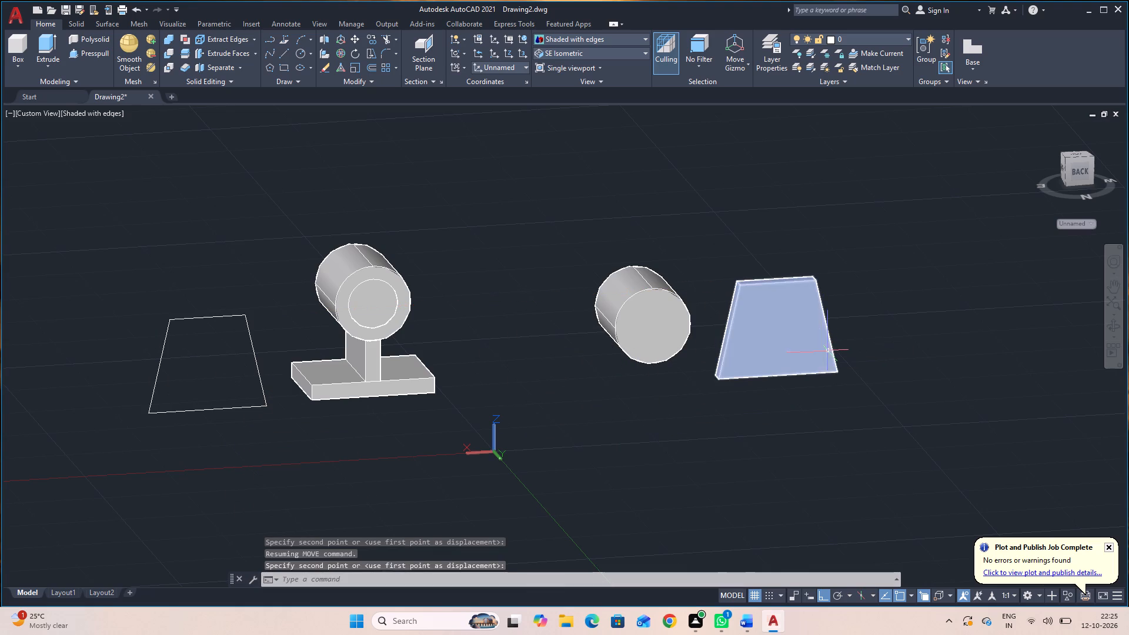
key("Escape")
Move the back plate by its rear top edge's midpoint to the top quadrant of the separate cylinder's near end circle.
middle_click_drag(903, 349, 834, 472)
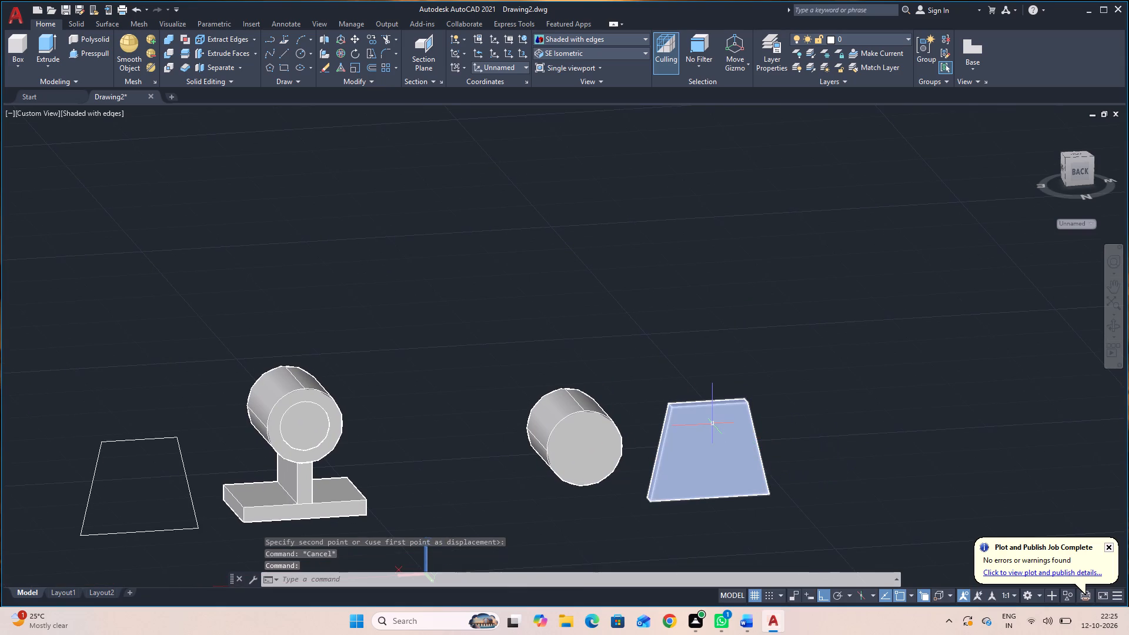
scroll(741, 406, "up", 3)
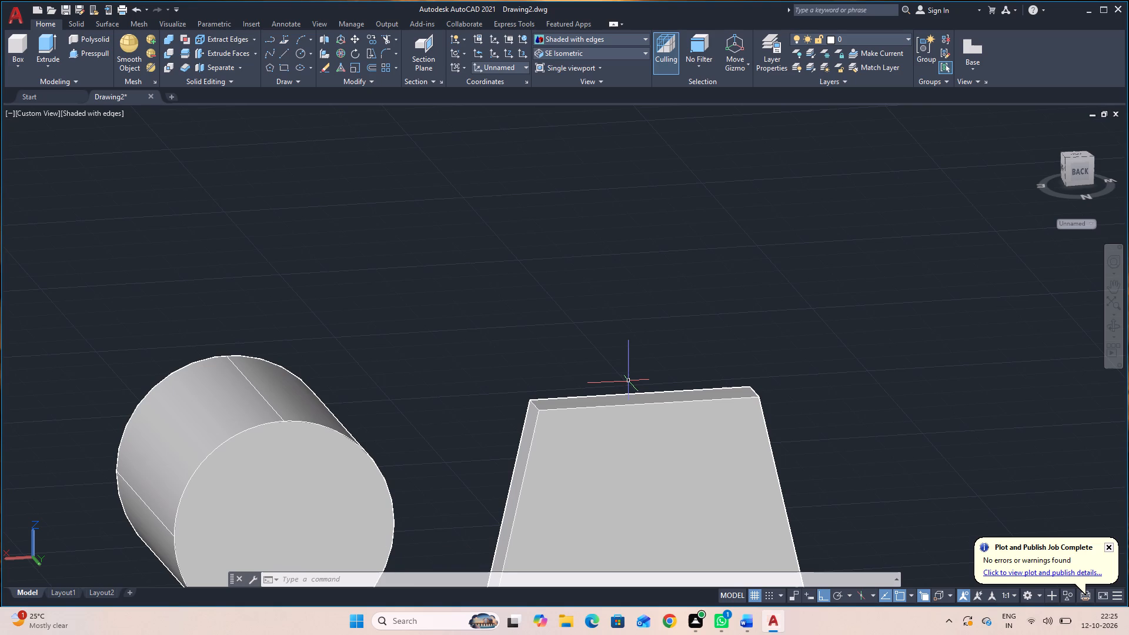
left_click(657, 438)
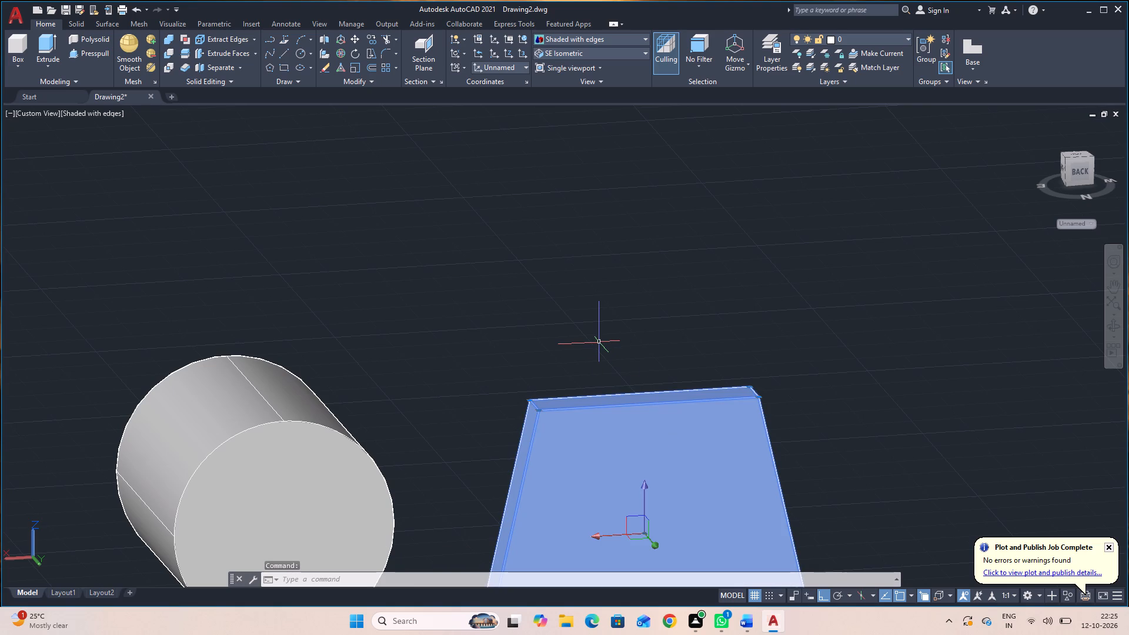
key("m")
key("space")
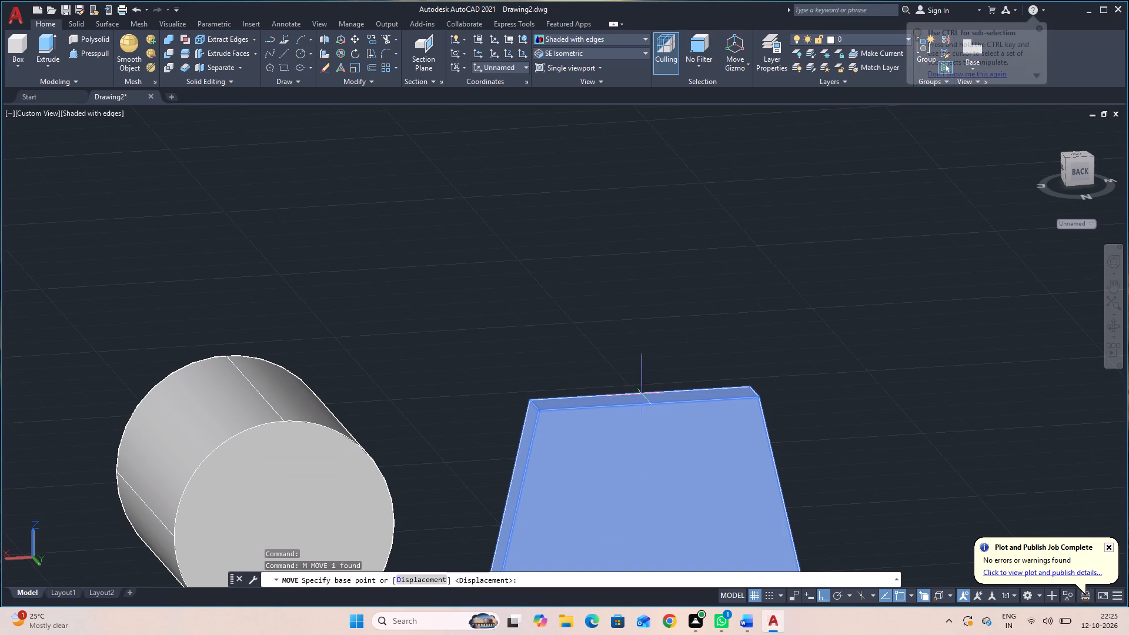
left_click(646, 403)
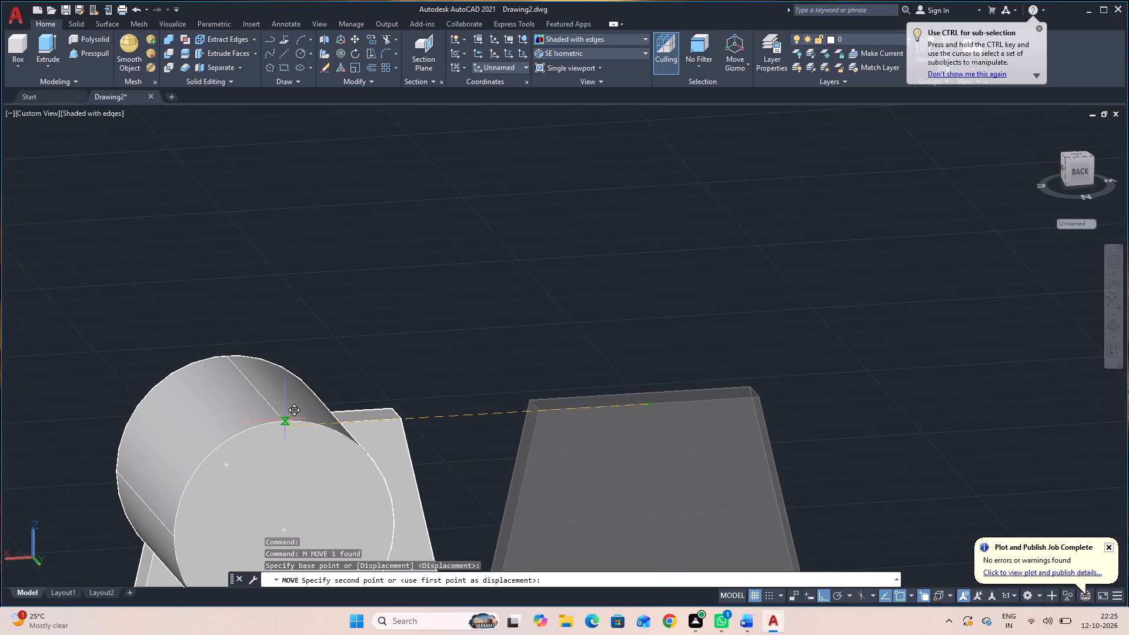
right_click(274, 418, "shift")
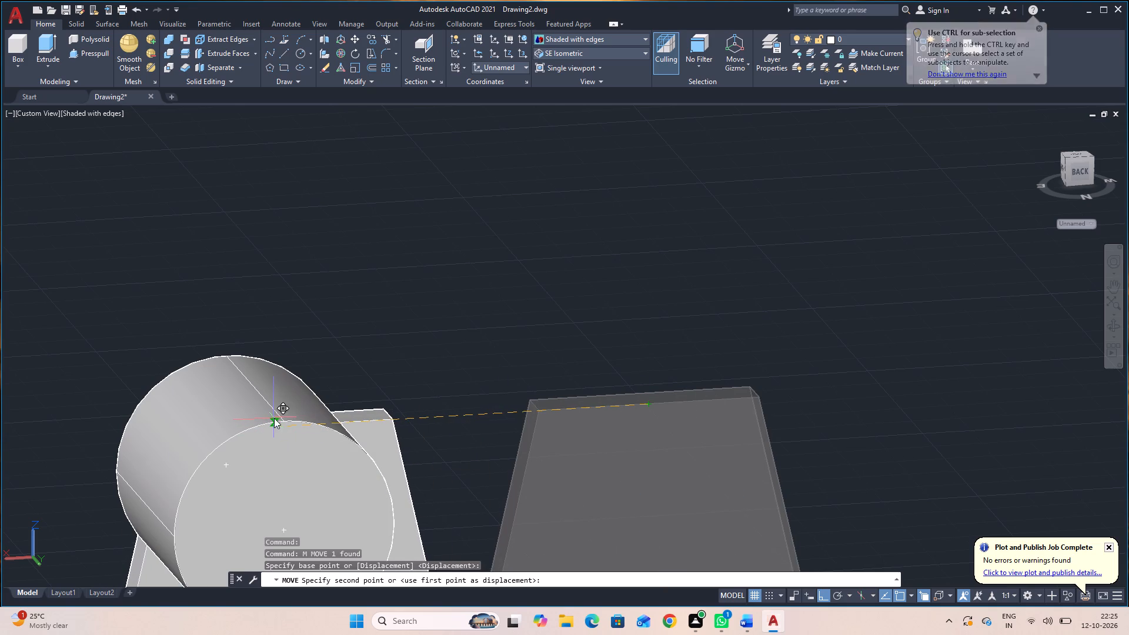
left_click(315, 298)
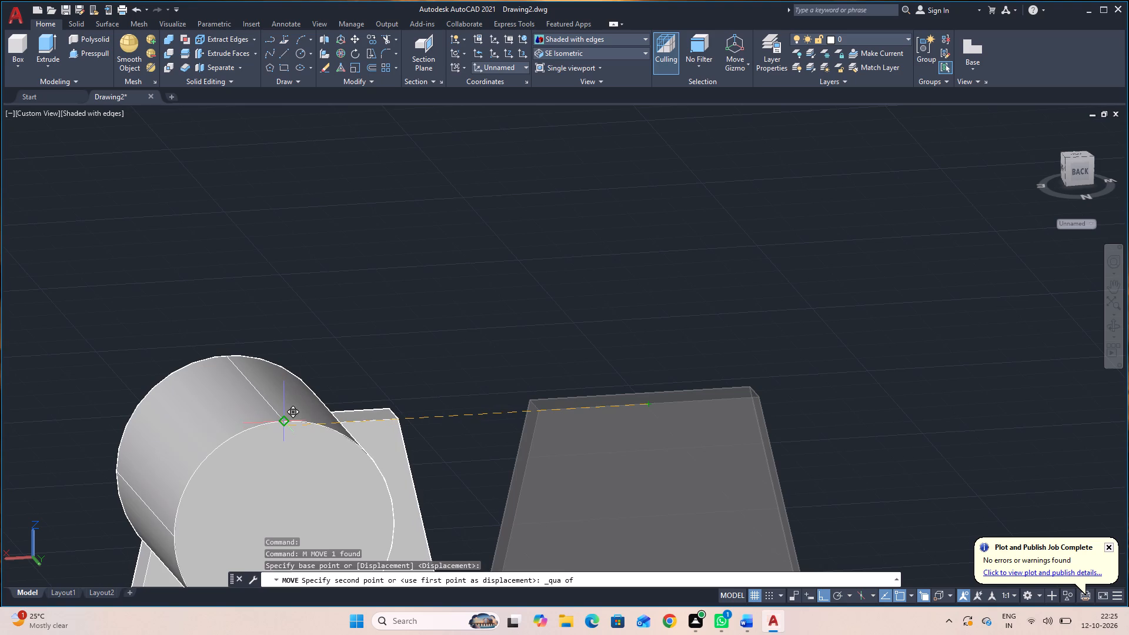
left_click(285, 420)
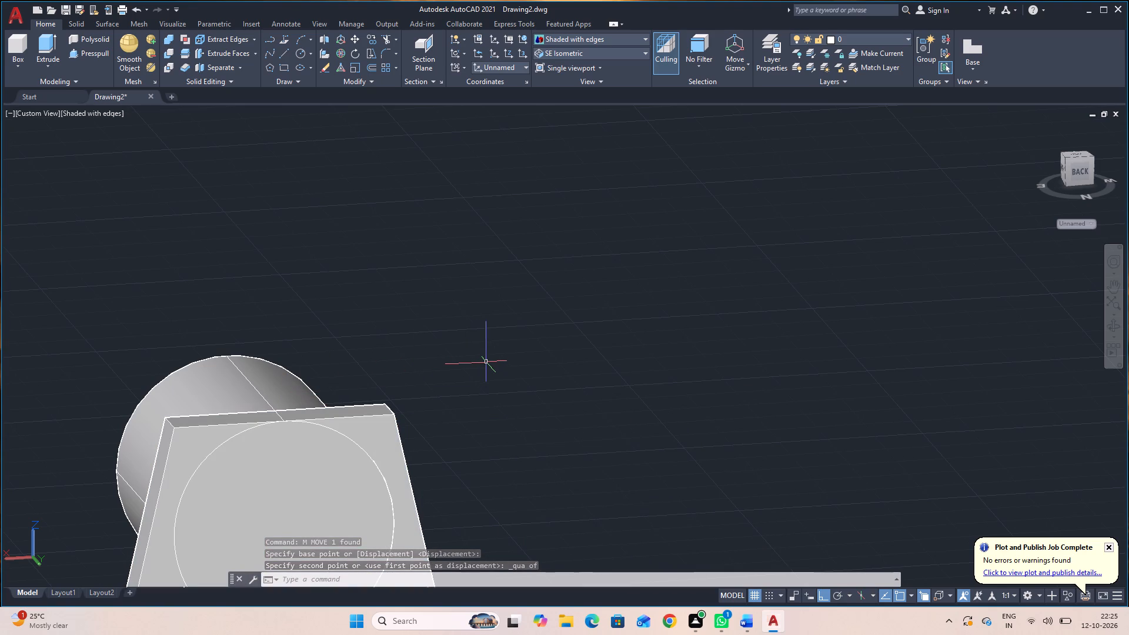
middle_click_drag(465, 384, 694, 221)
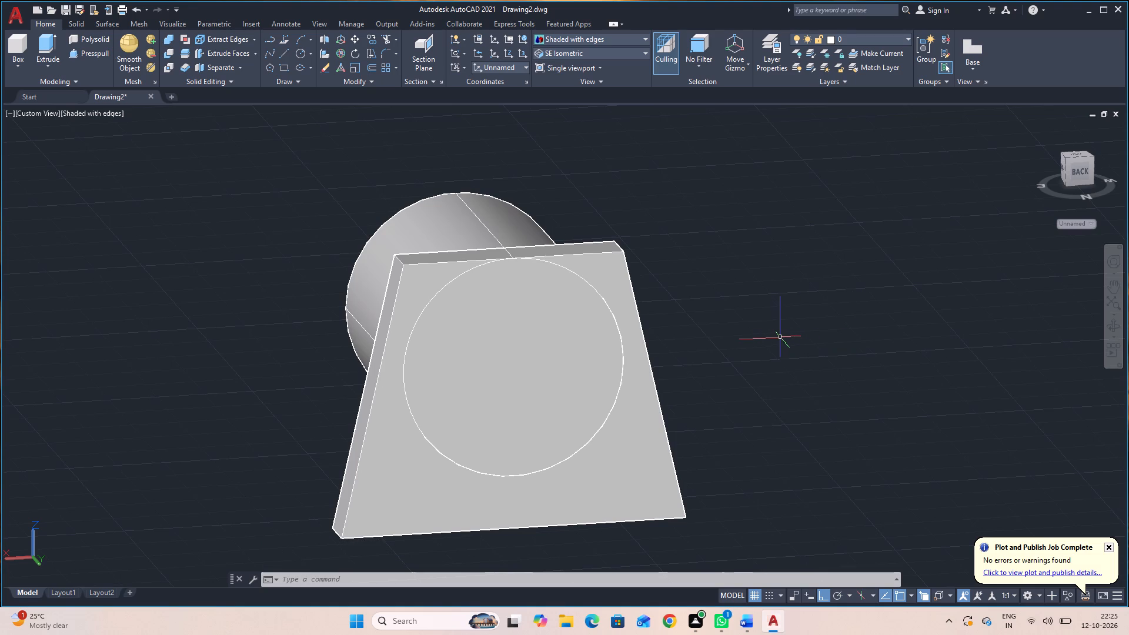
Move the back plate by its top edge's midpoint from the separate cylinder to the top quadrant of the bracket cylinder's outer end circle.
scroll(1084, 321, "down", 2)
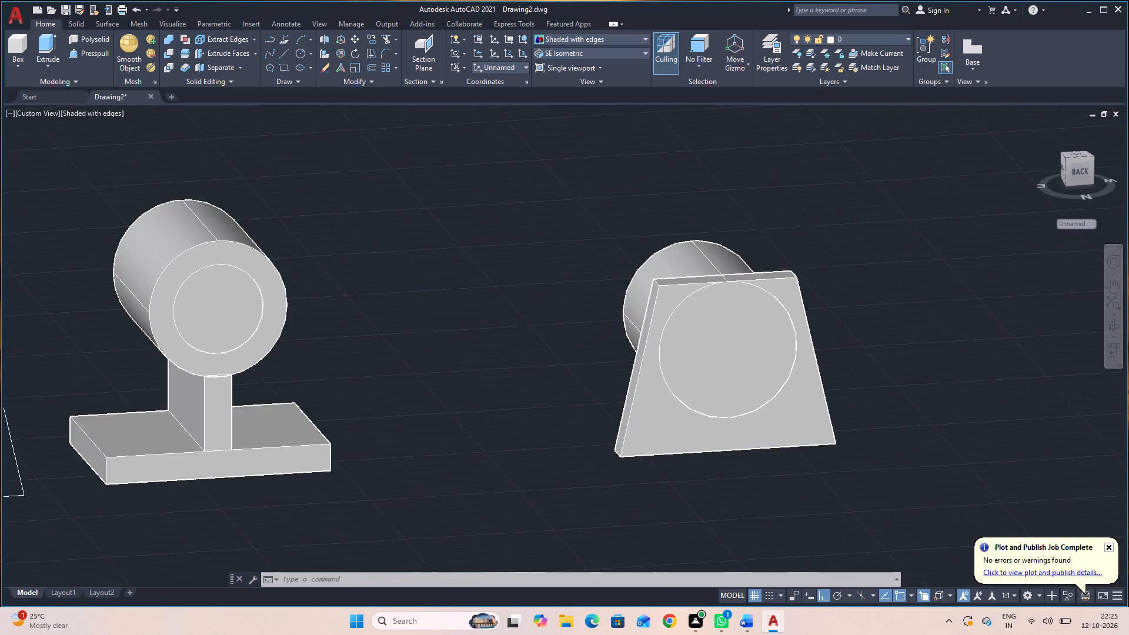
scroll(1073, 324, "up", 1)
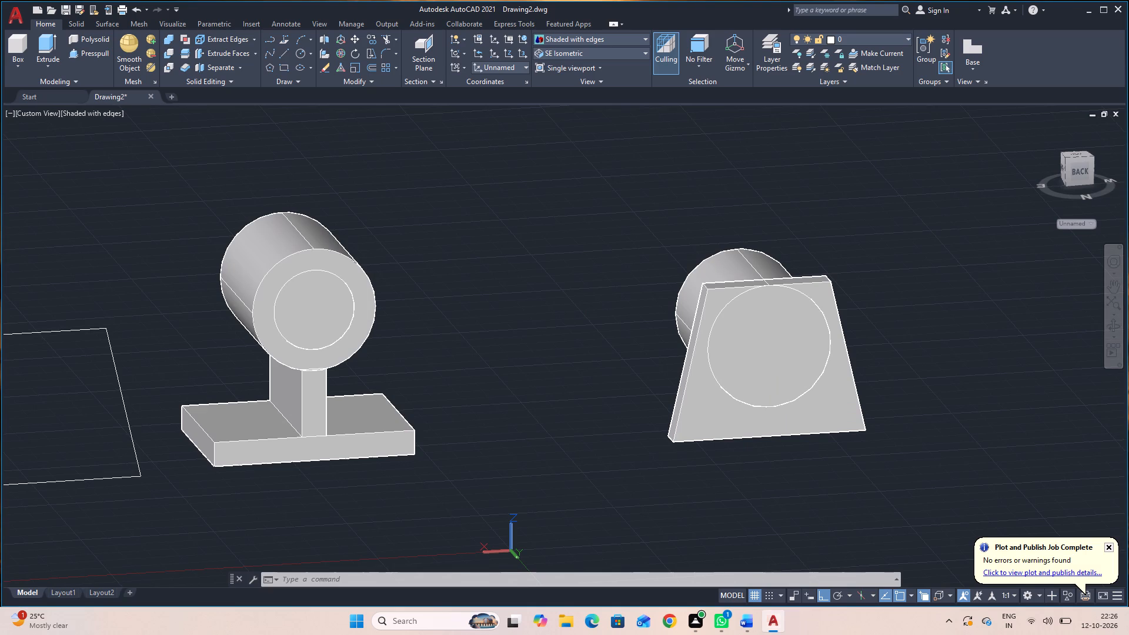
left_click(816, 289)
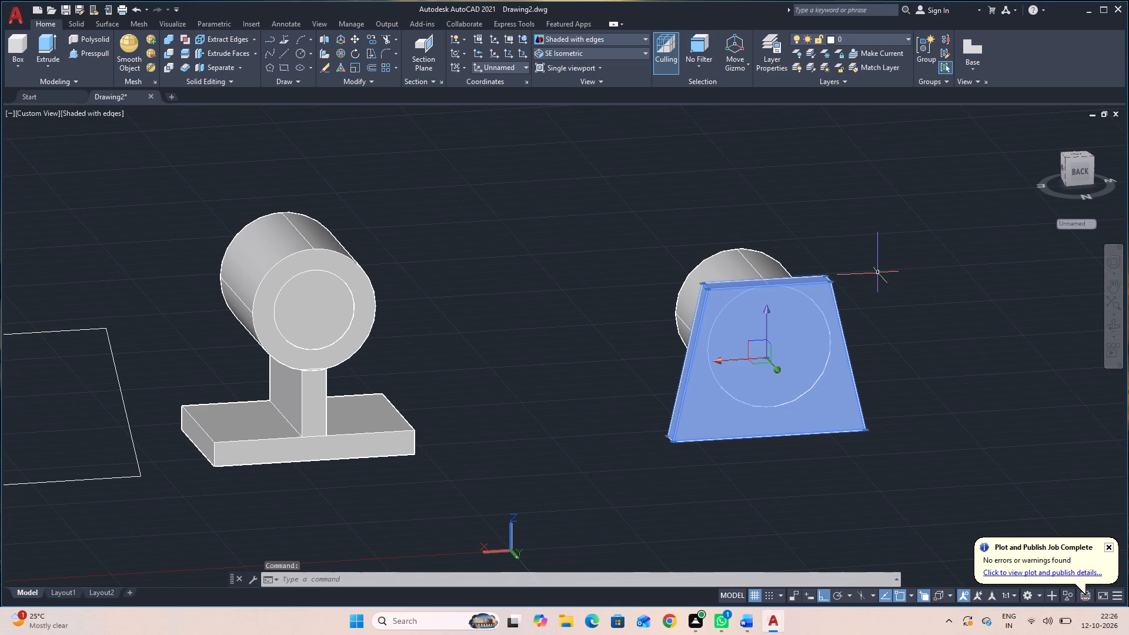
type("M")
key("space")
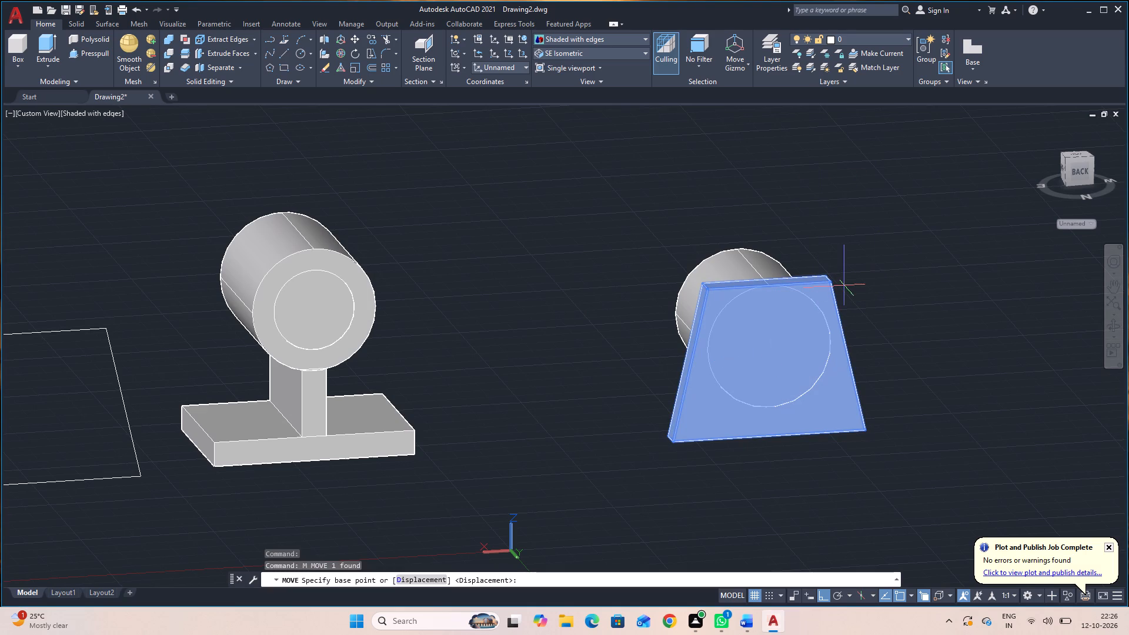
left_click(771, 288)
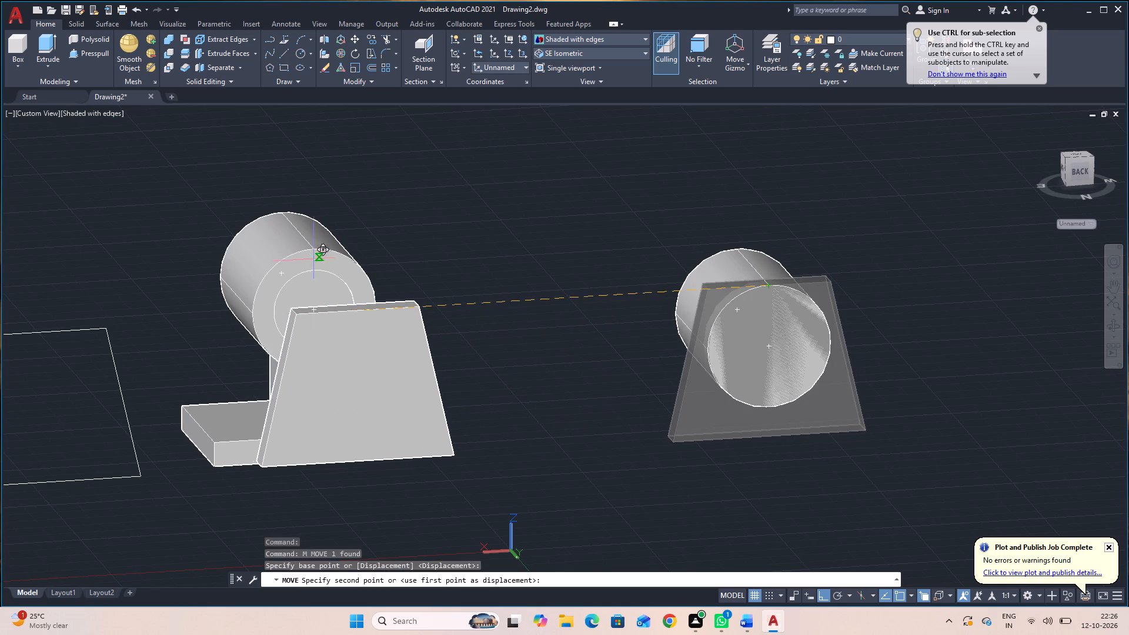
scroll(315, 258, "up", 3)
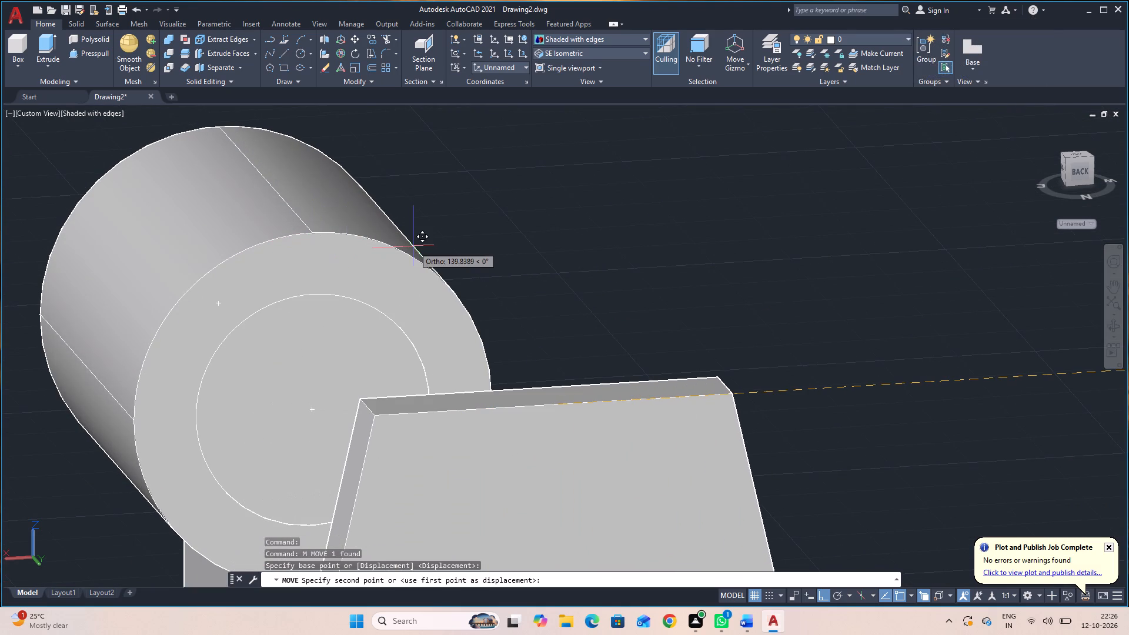
right_click(426, 228, "shift")
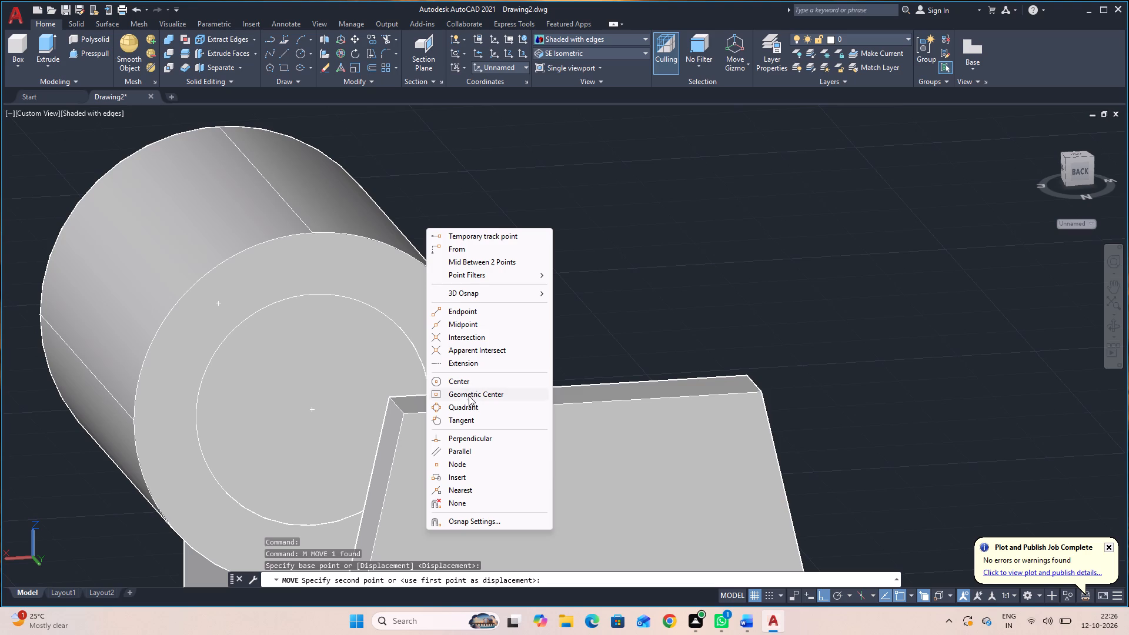
left_click(467, 409)
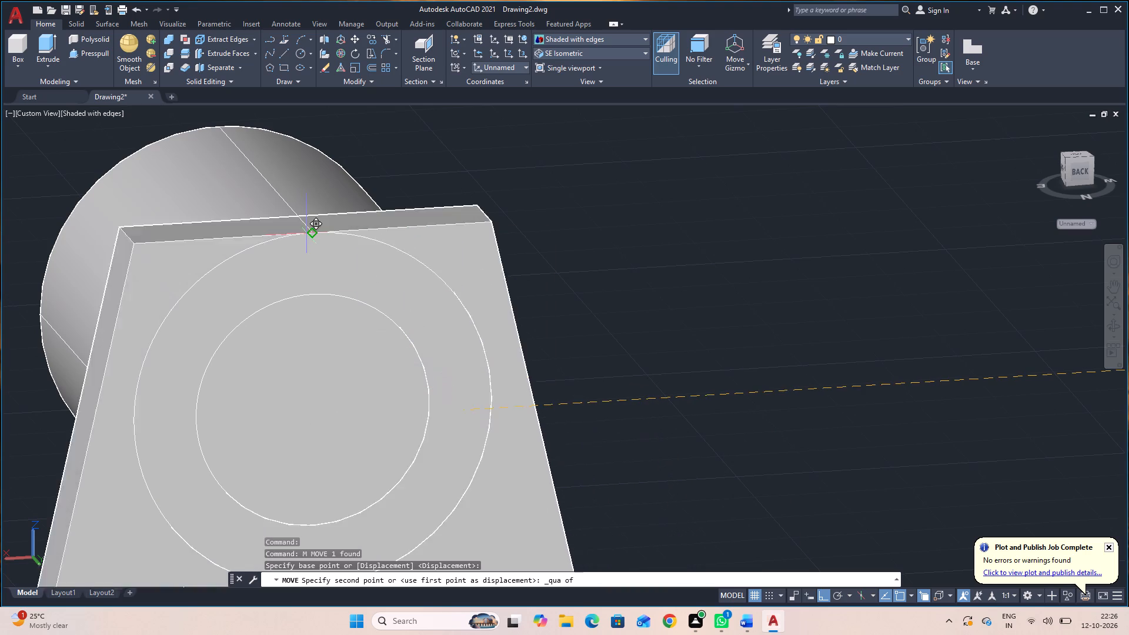
left_click(316, 236)
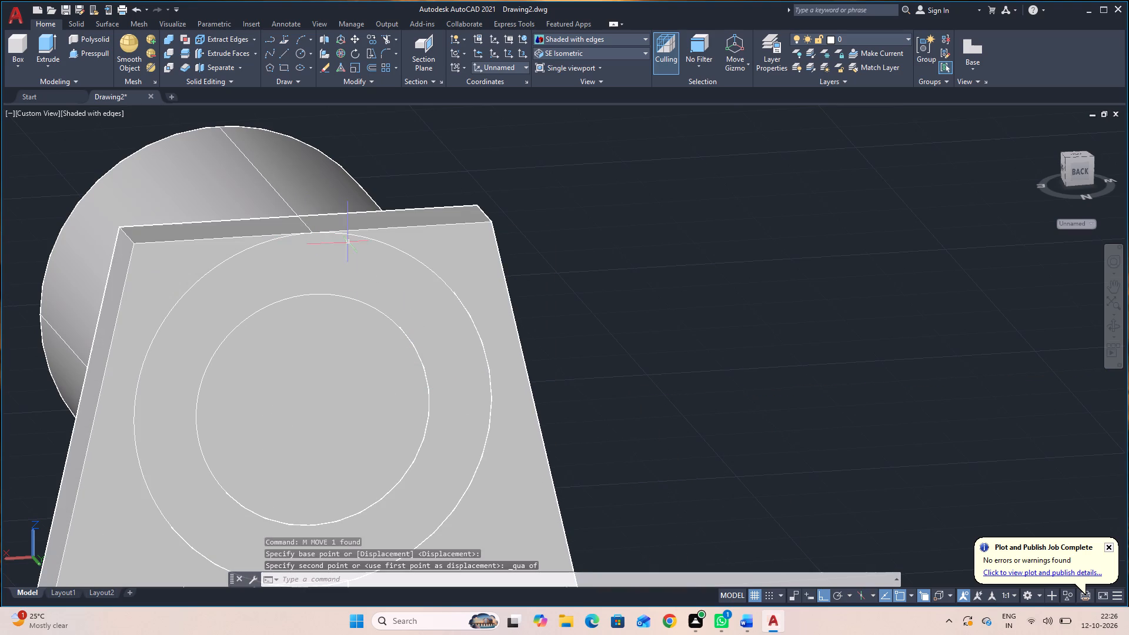
Move the back plate straight down from the outer circle's top quadrant so its top edge's midpoint sits at the bracket cylinder's end centre.
scroll(475, 266, "down", 2)
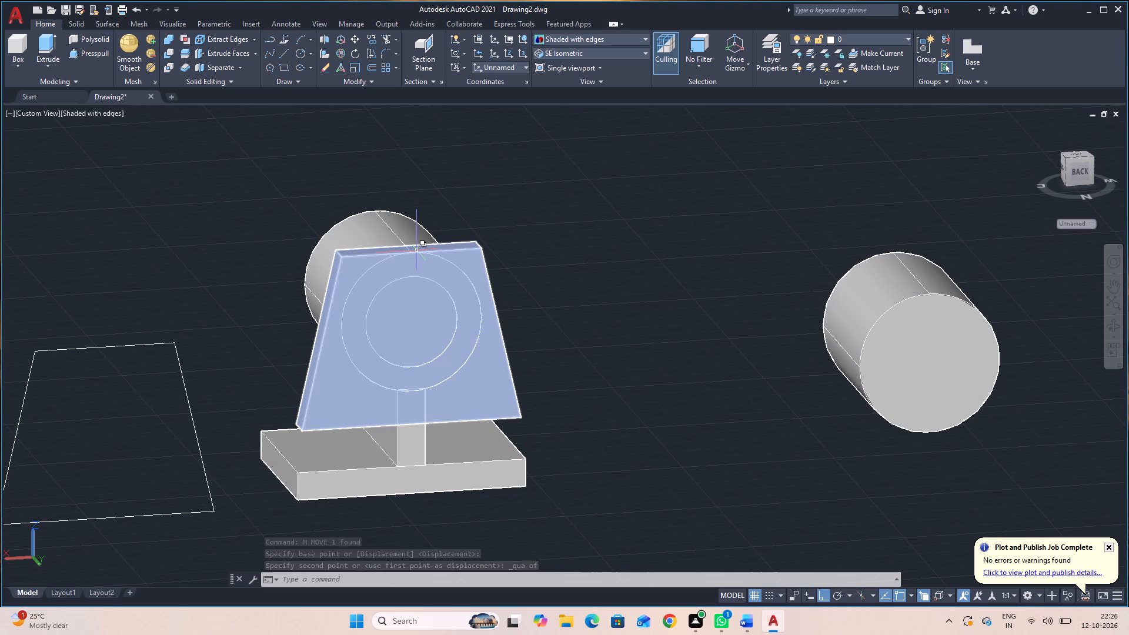
left_click(470, 261)
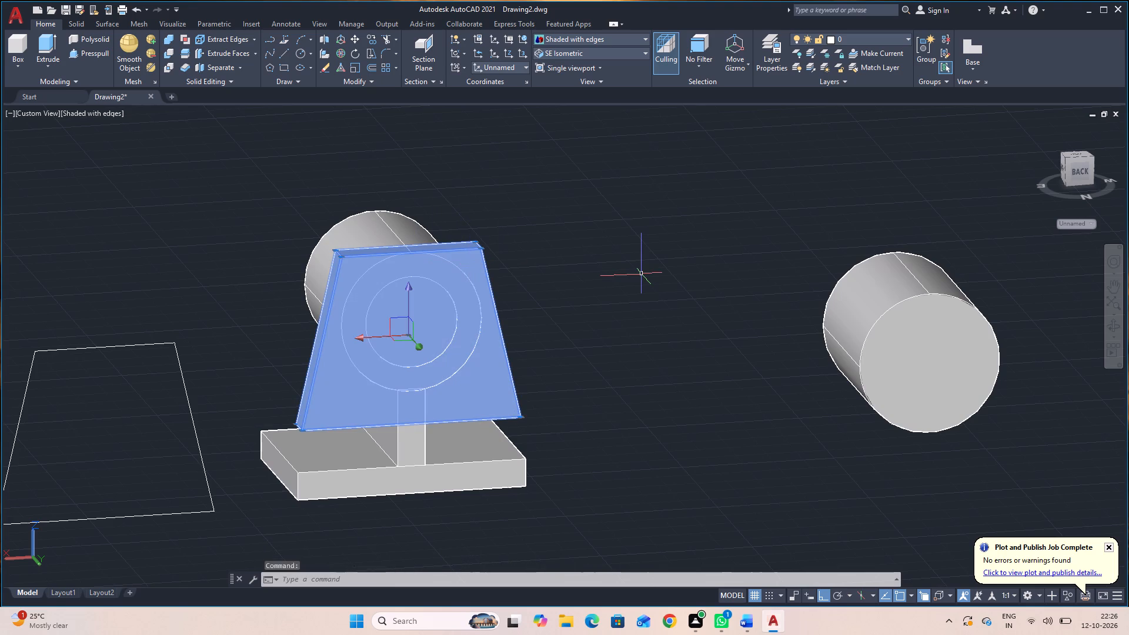
key("m")
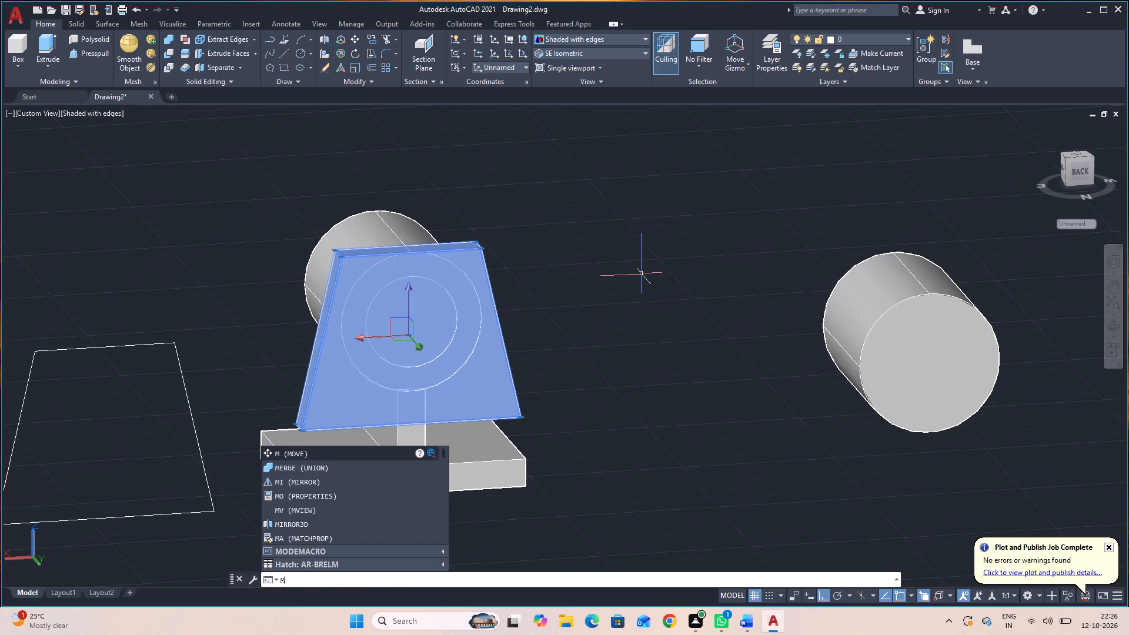
key("space")
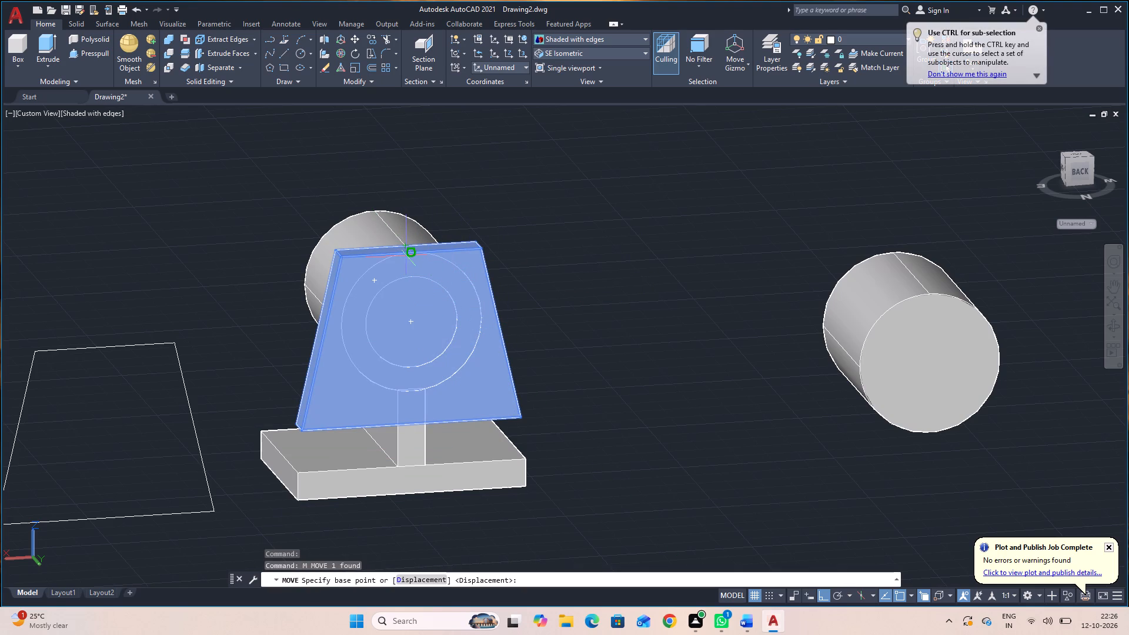
scroll(413, 256, "up", 3)
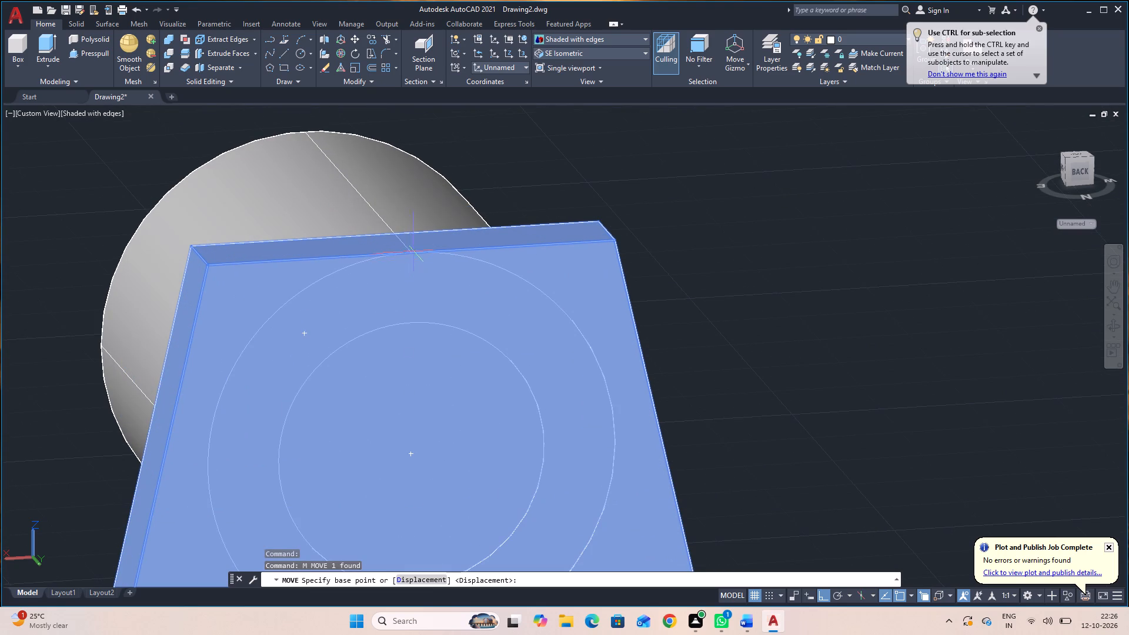
left_click(412, 252)
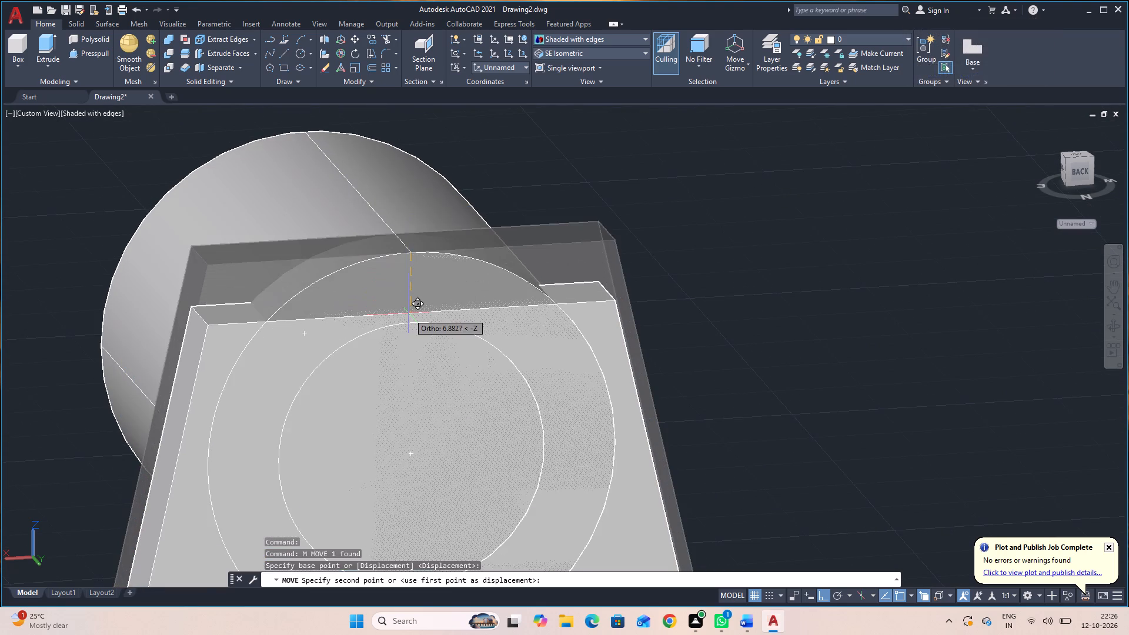
scroll(409, 313, "down", 3)
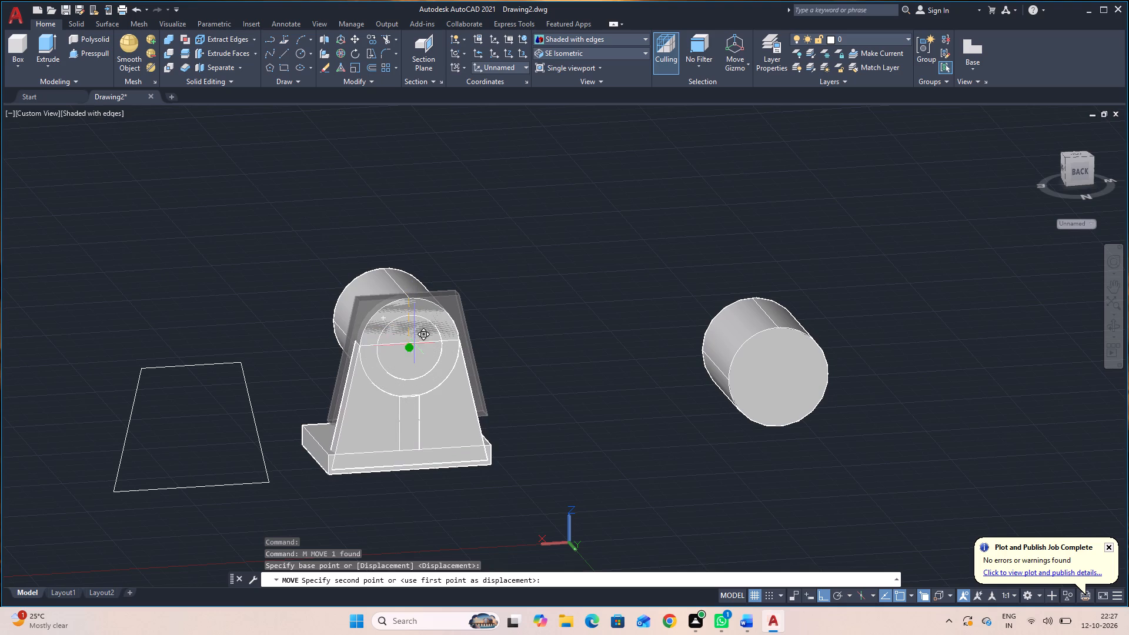
scroll(410, 345, "up", 4)
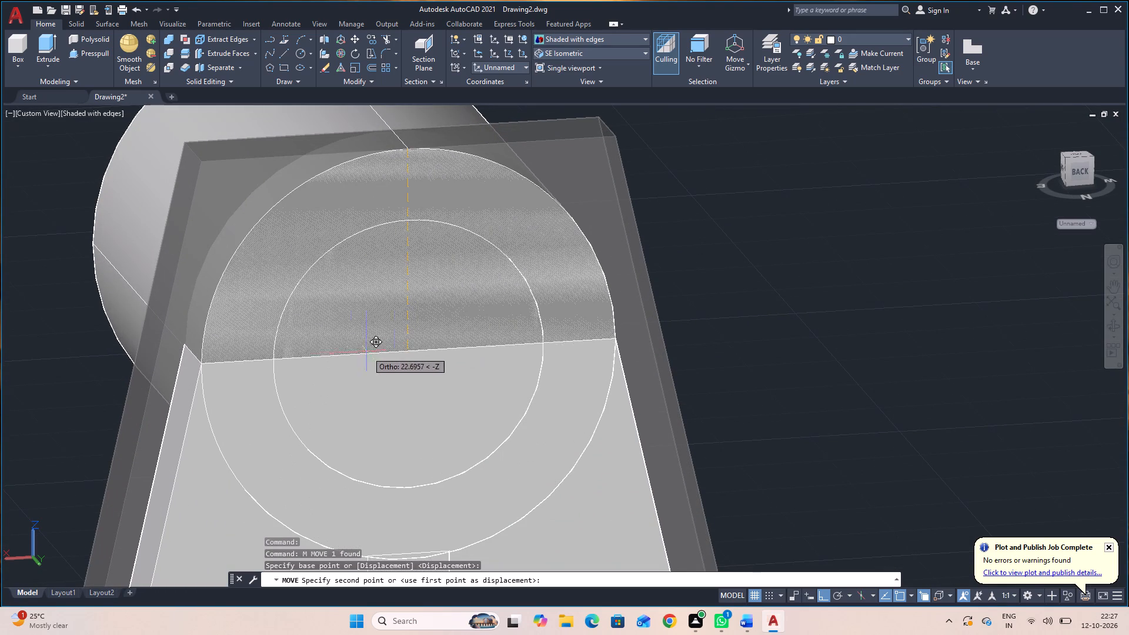
left_click(406, 350)
scroll(416, 343, "down", 2)
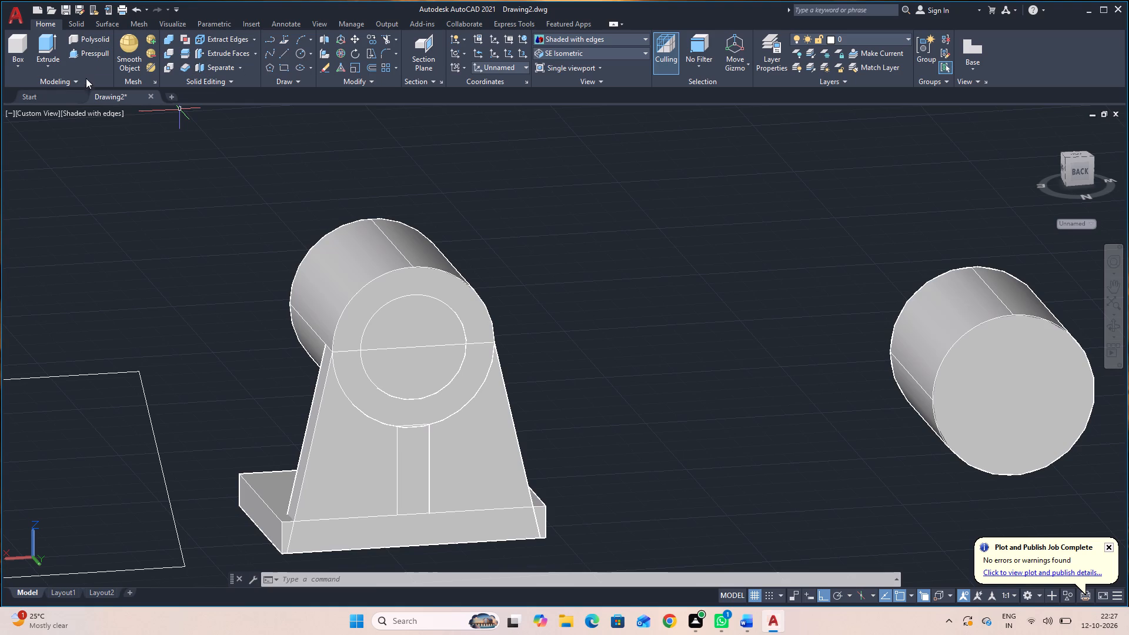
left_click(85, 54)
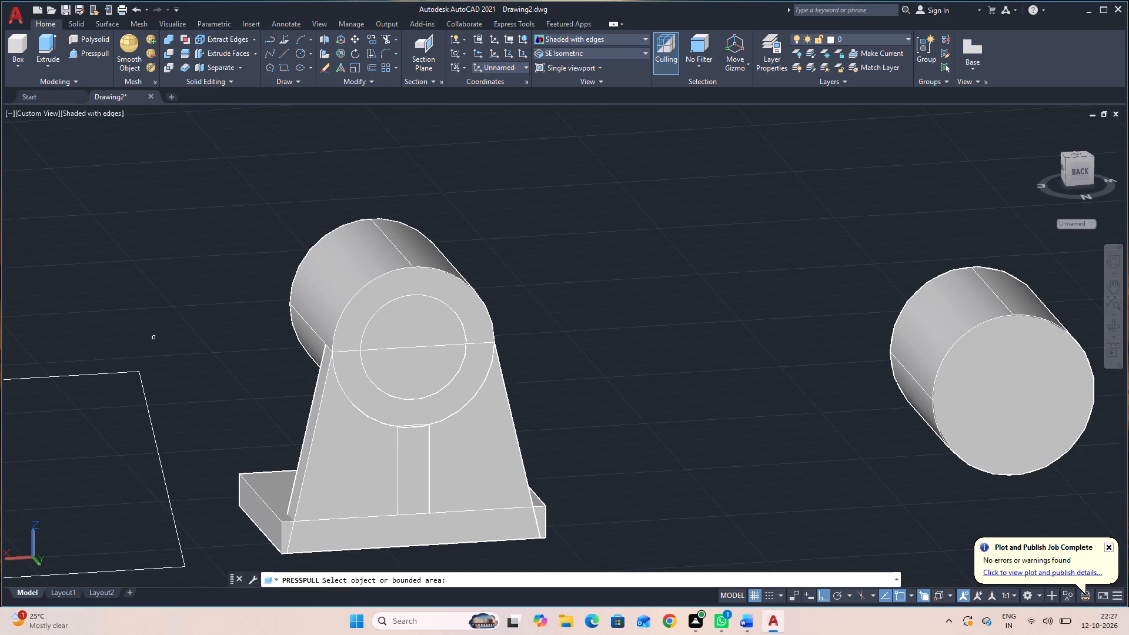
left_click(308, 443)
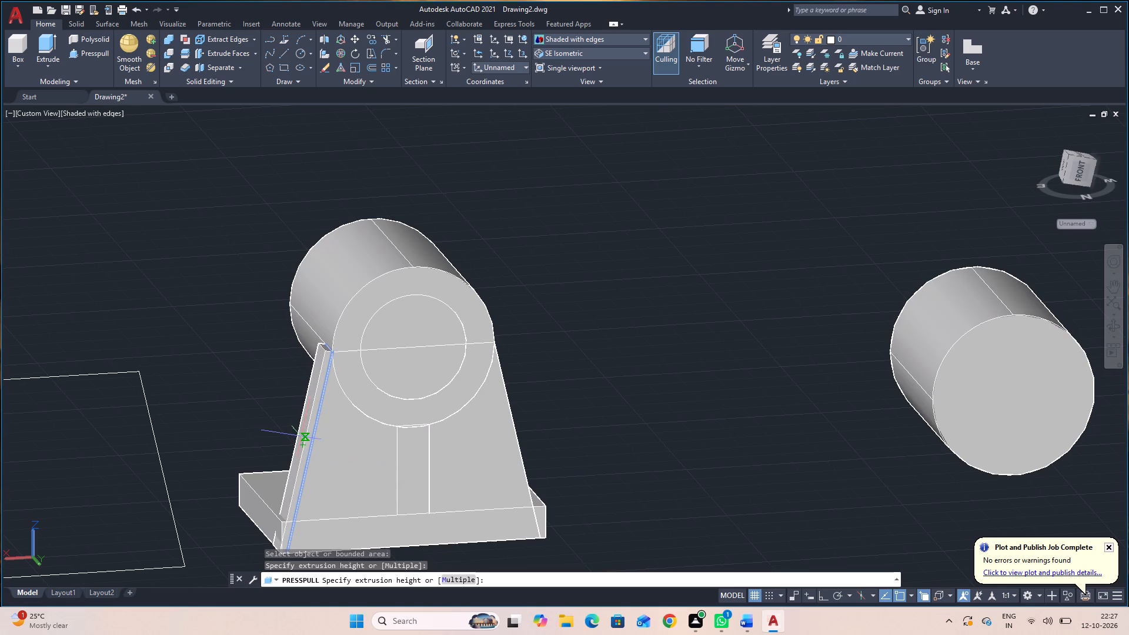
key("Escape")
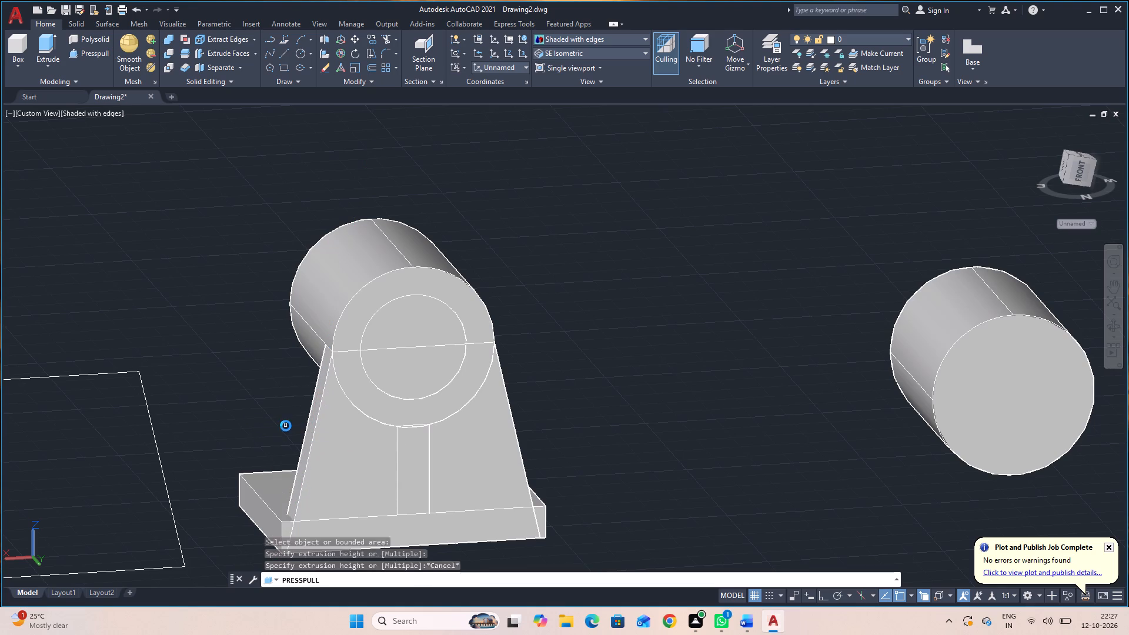
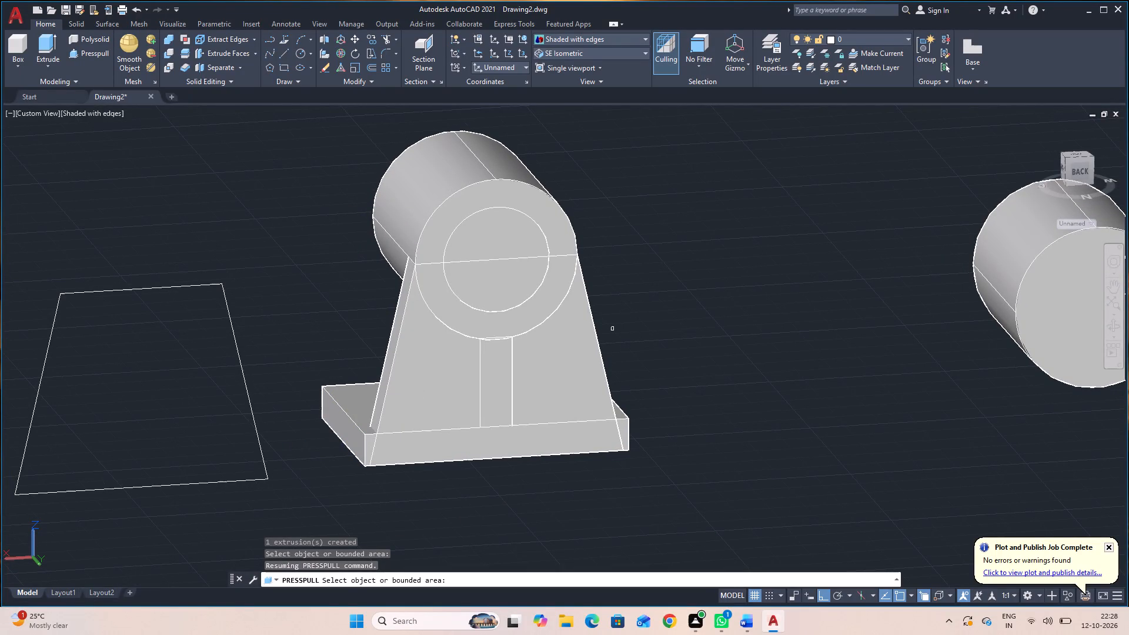
Undo the trapezoidal back plate's moves and shaping, back to the rectangular plate with the sloped side lines beside the bracket.
key("Escape")
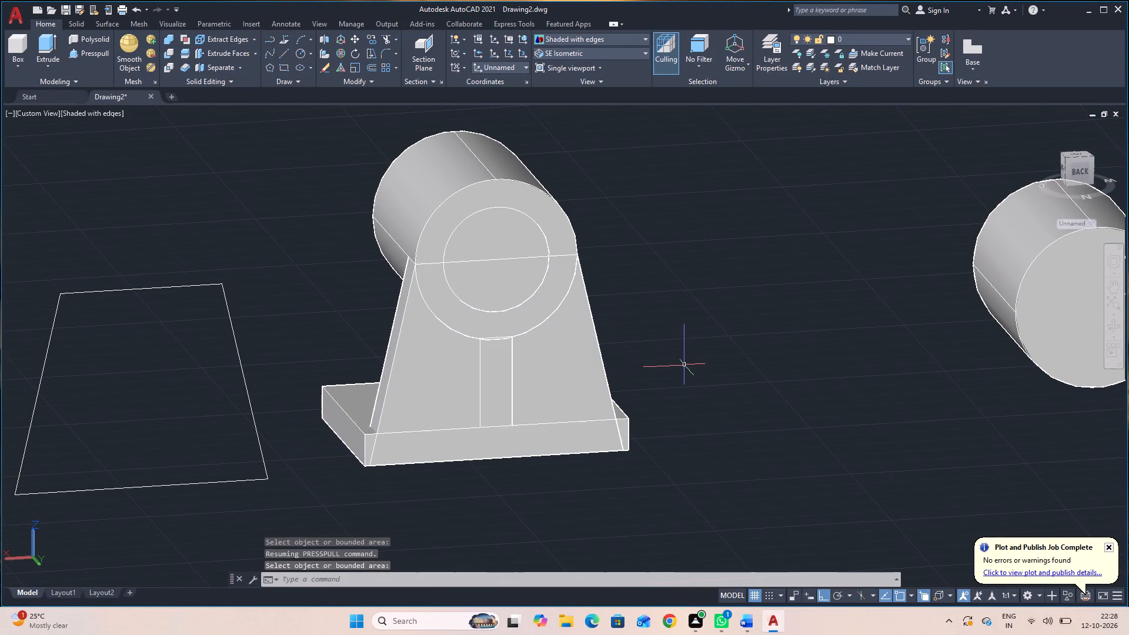
key("ctrl+z")
key("ctrl+z")
key("ctrl+z")
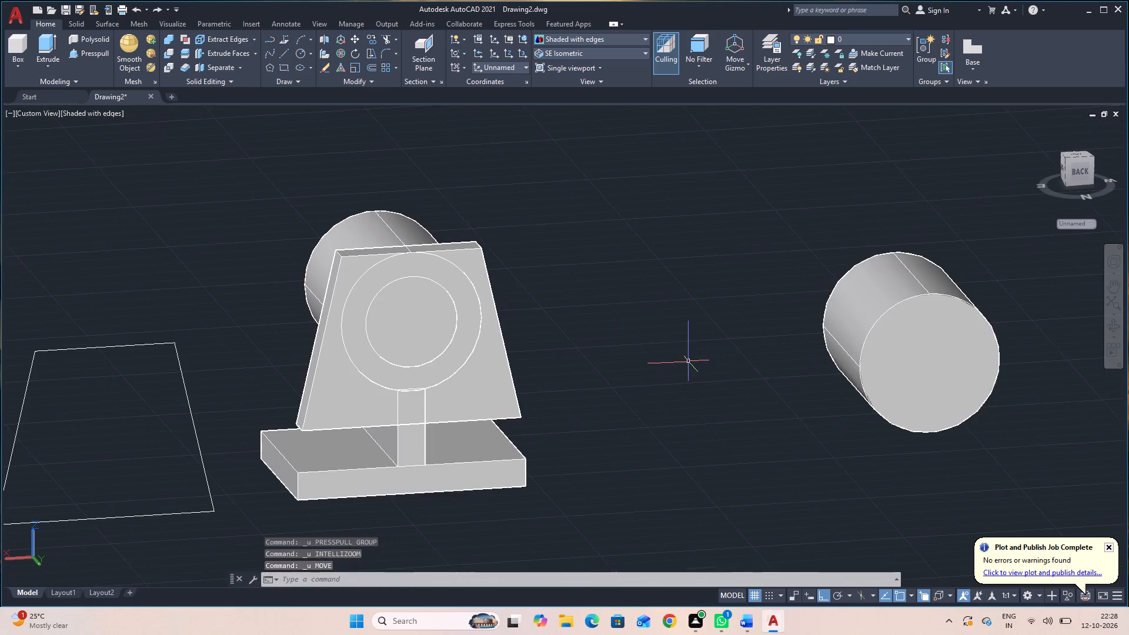
key("ctrl+z")
key("ctrl+z")
key("ctrl+z")
key("ctrl+z")
key("ctrl+z")
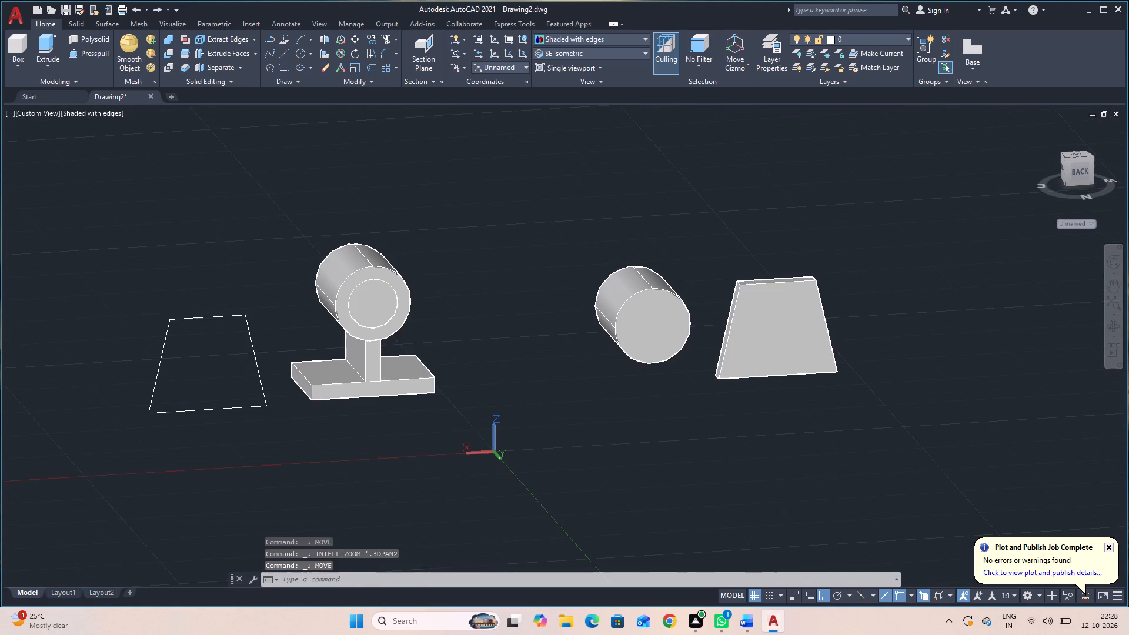
key("ctrl+z")
key("ctrl+z")
key("ctrl+z")
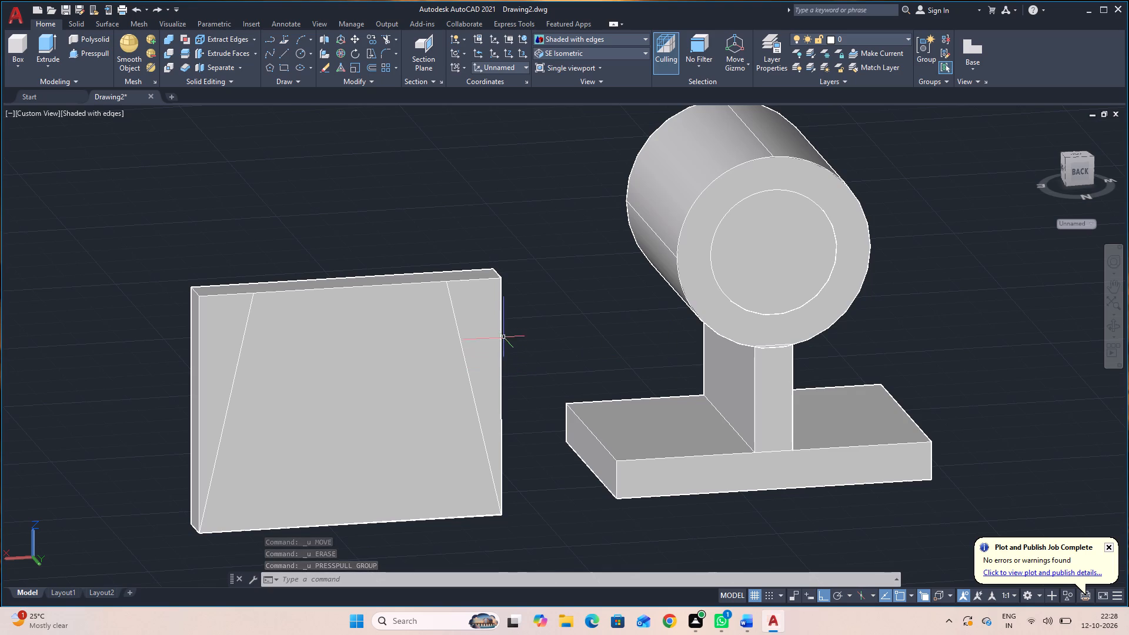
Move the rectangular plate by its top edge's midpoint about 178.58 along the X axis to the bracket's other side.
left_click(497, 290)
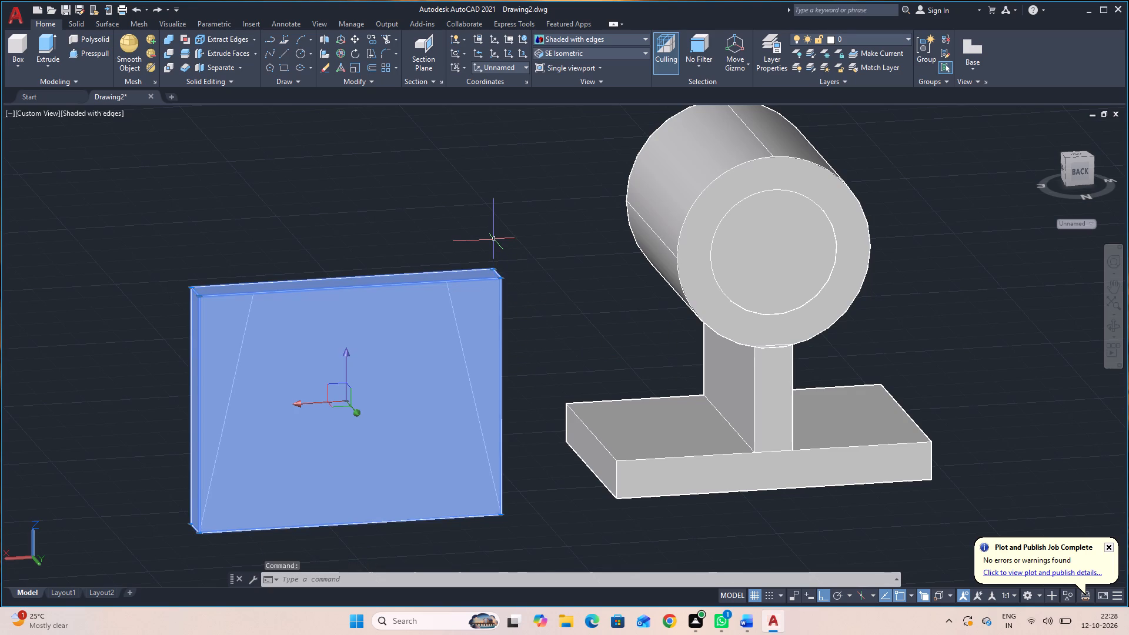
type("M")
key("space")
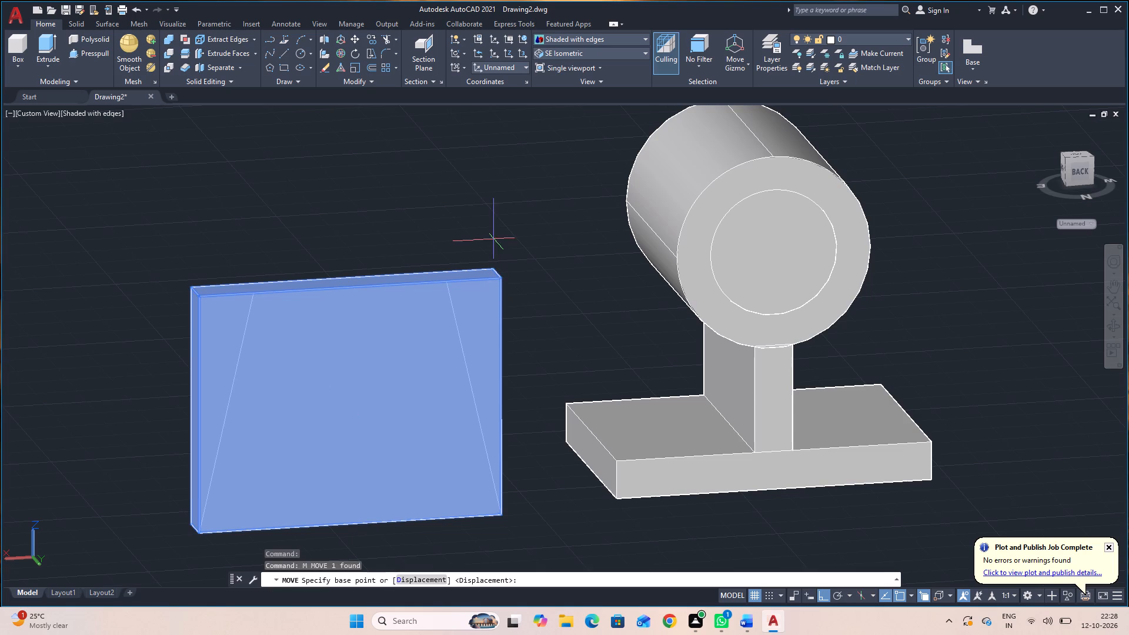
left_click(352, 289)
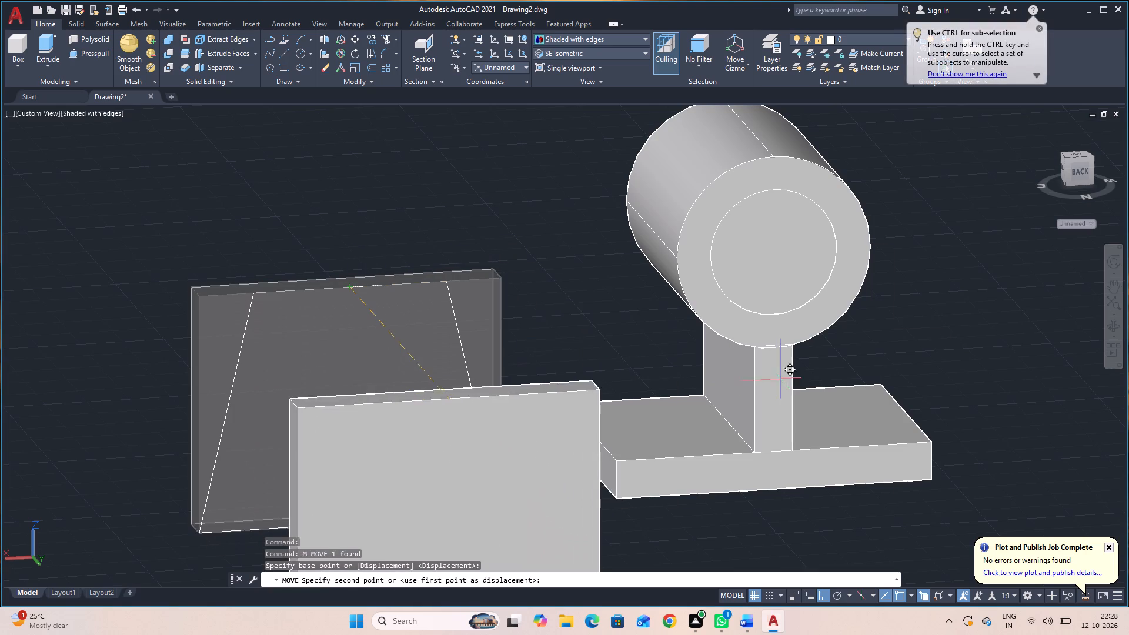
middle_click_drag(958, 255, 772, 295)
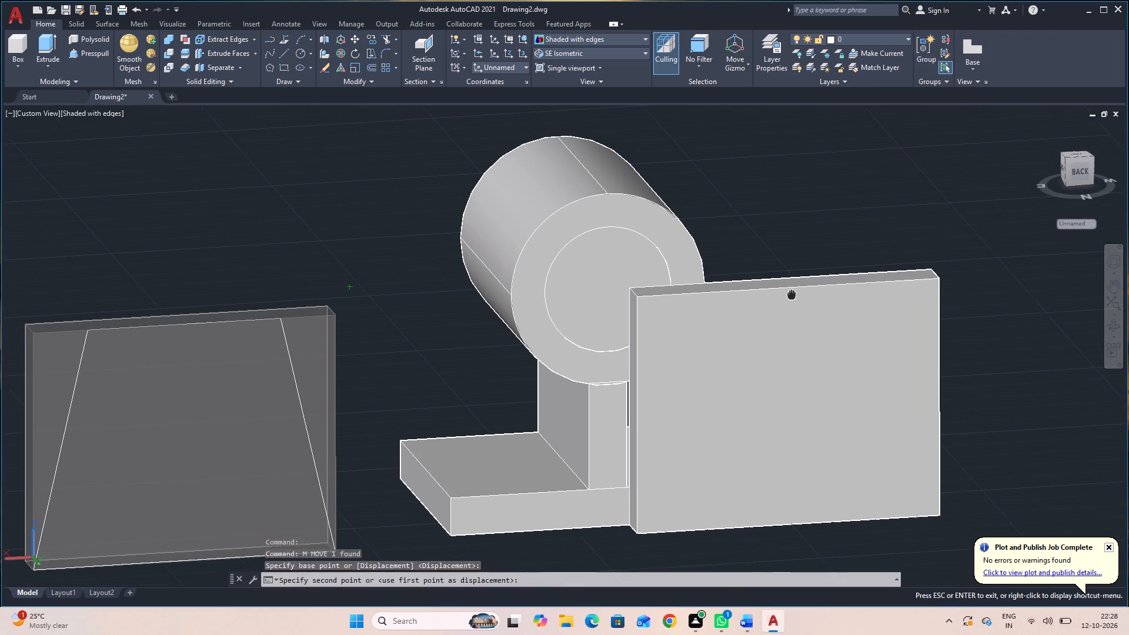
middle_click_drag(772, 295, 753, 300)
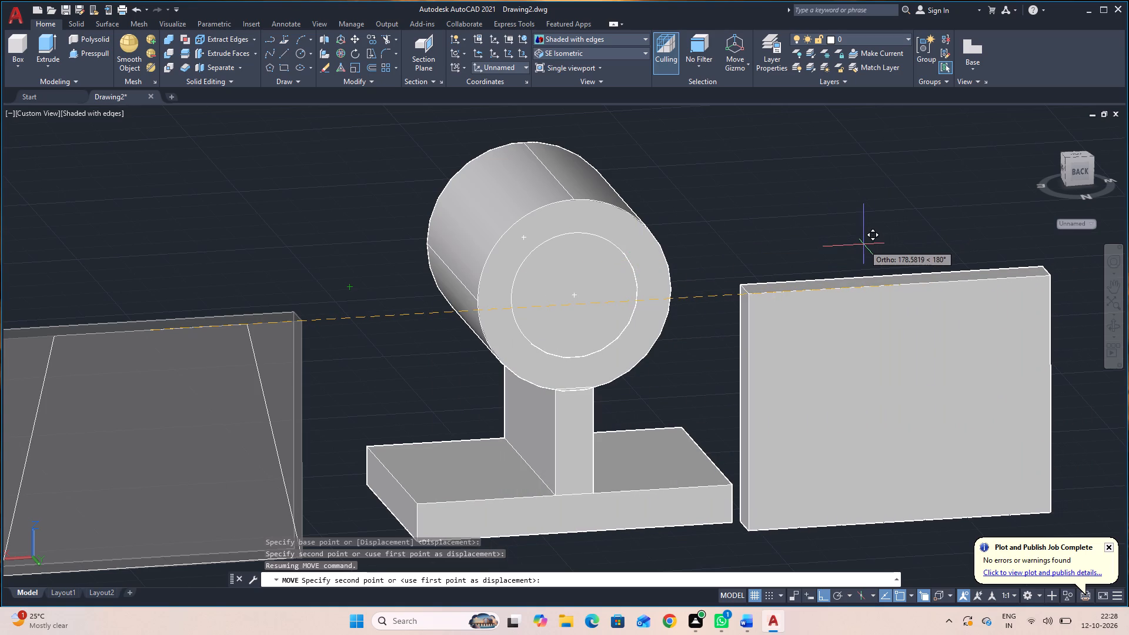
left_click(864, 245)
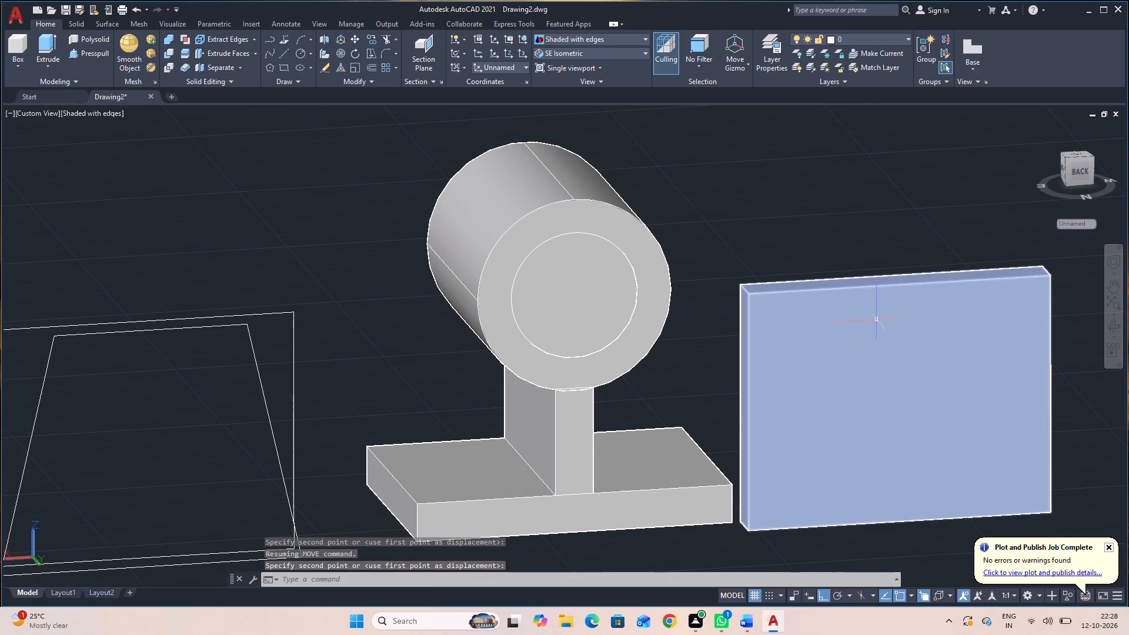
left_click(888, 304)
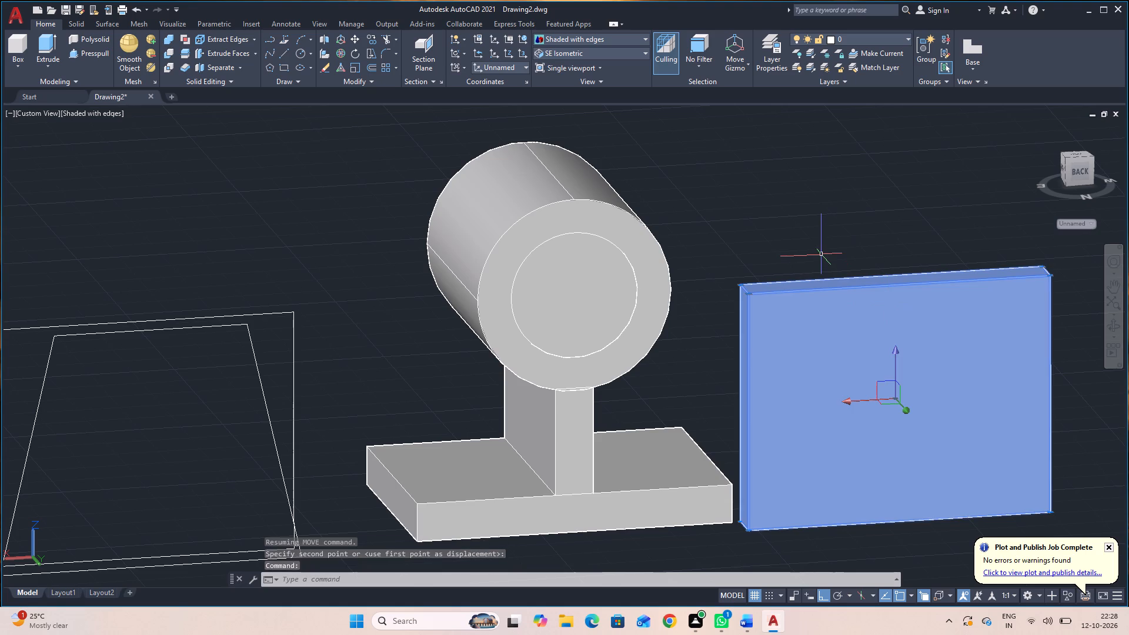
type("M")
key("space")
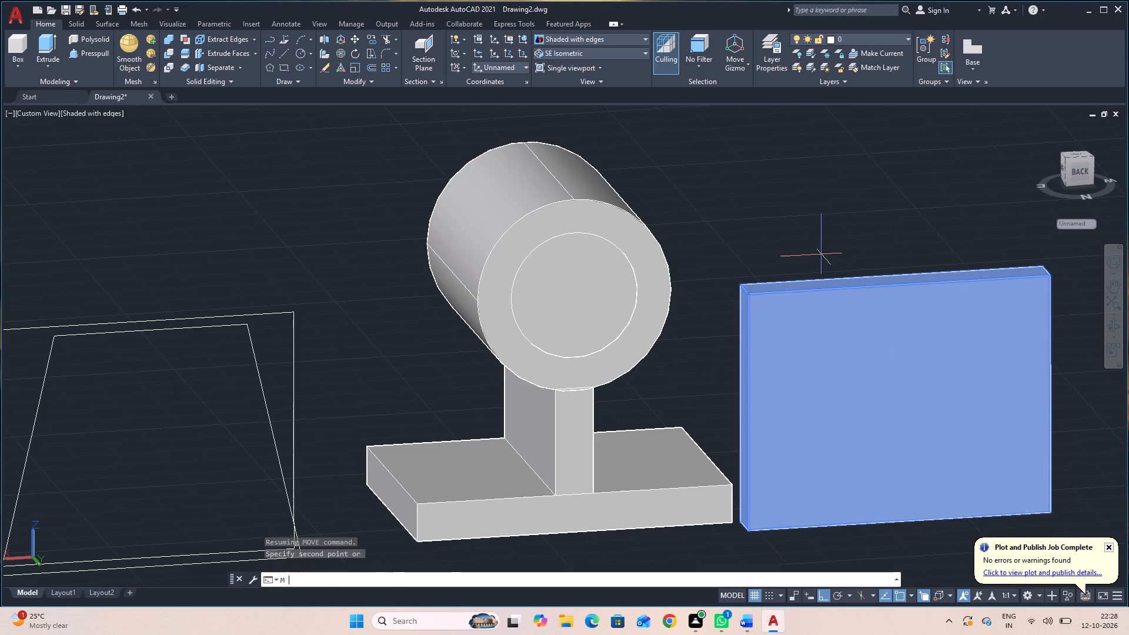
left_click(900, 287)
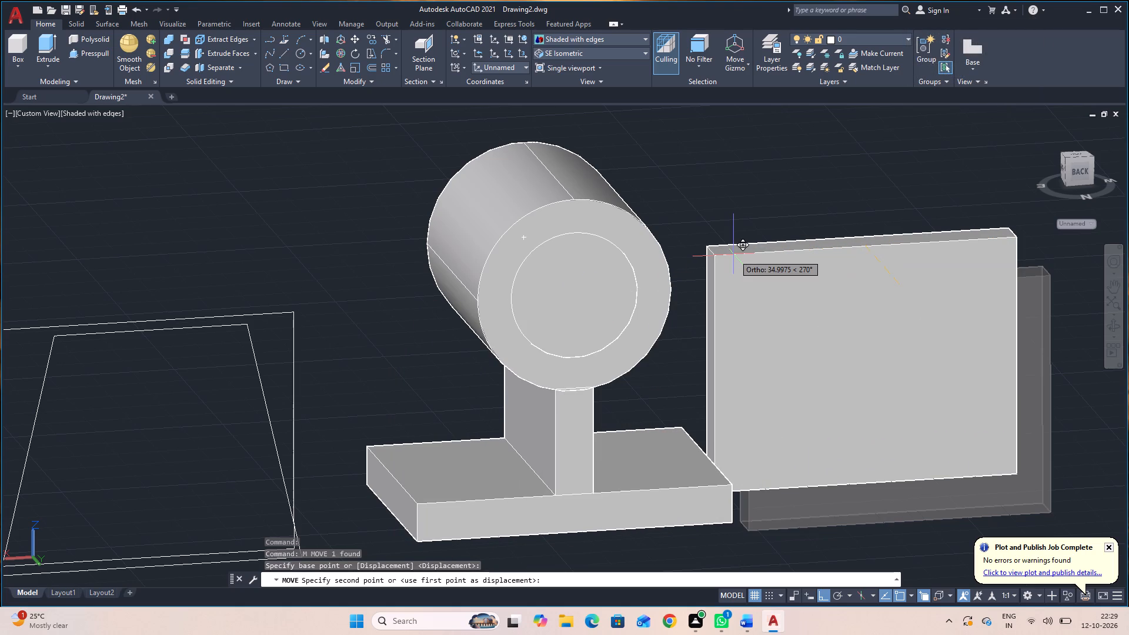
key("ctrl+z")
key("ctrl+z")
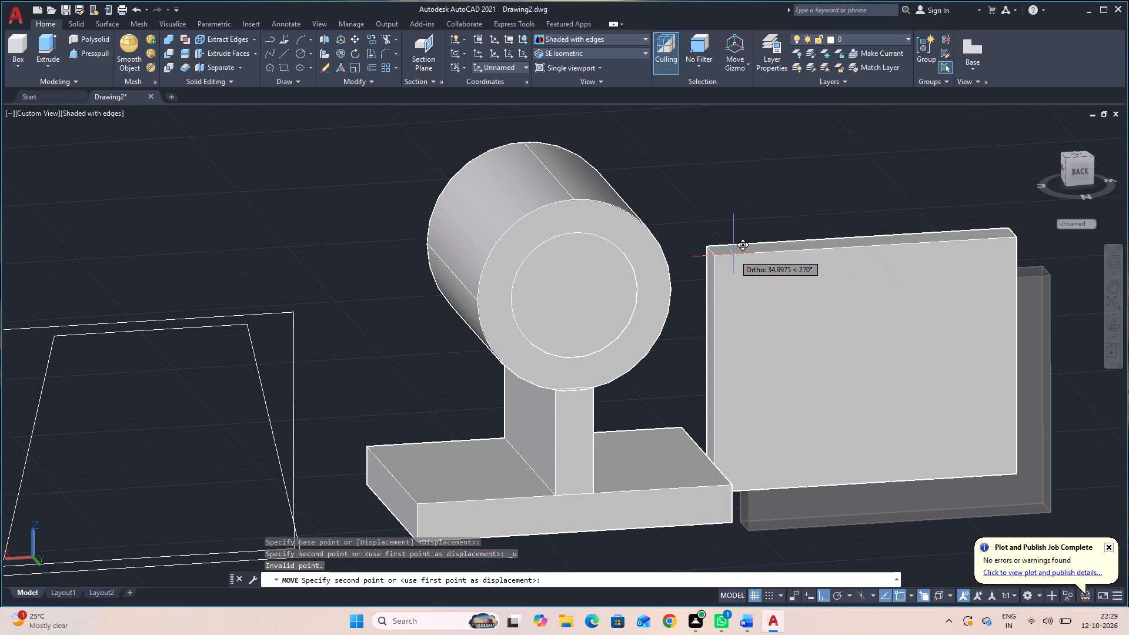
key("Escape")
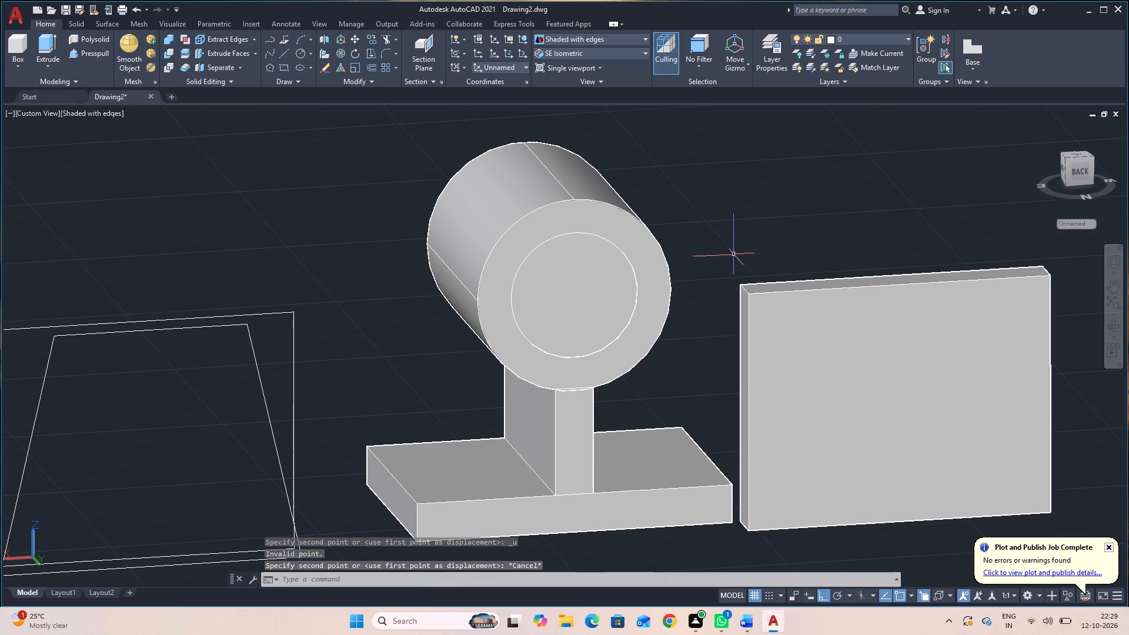
Undo the rectangular plate's moves, line work and press-pull, back to the flat rectangle and trapezoid outlines.
key("ctrl+z")
key("ctrl+z")
key("ctrl+z")
key("ctrl+z")
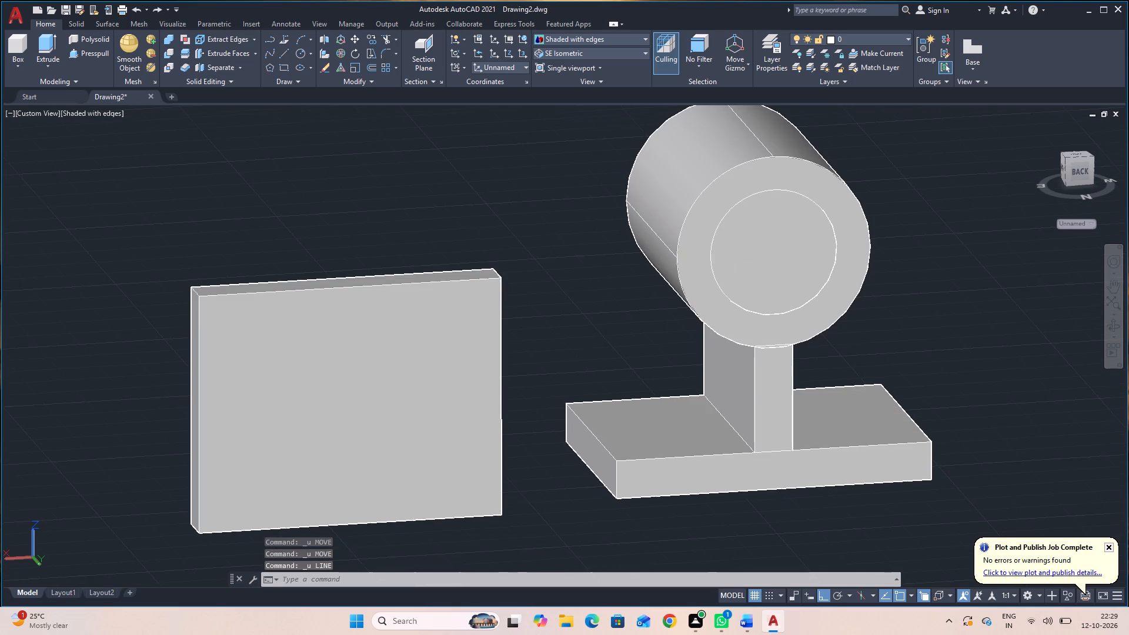
key("ctrl+z")
key("ctrl+z")
key("ctrl+z")
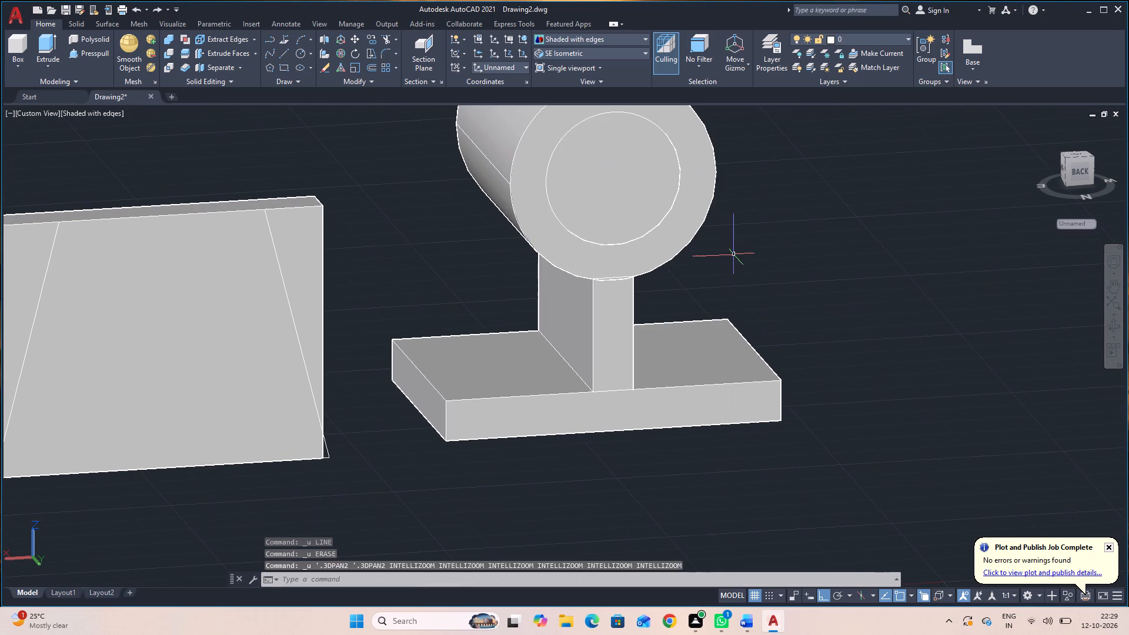
key("ctrl+z")
key("ctrl+z")
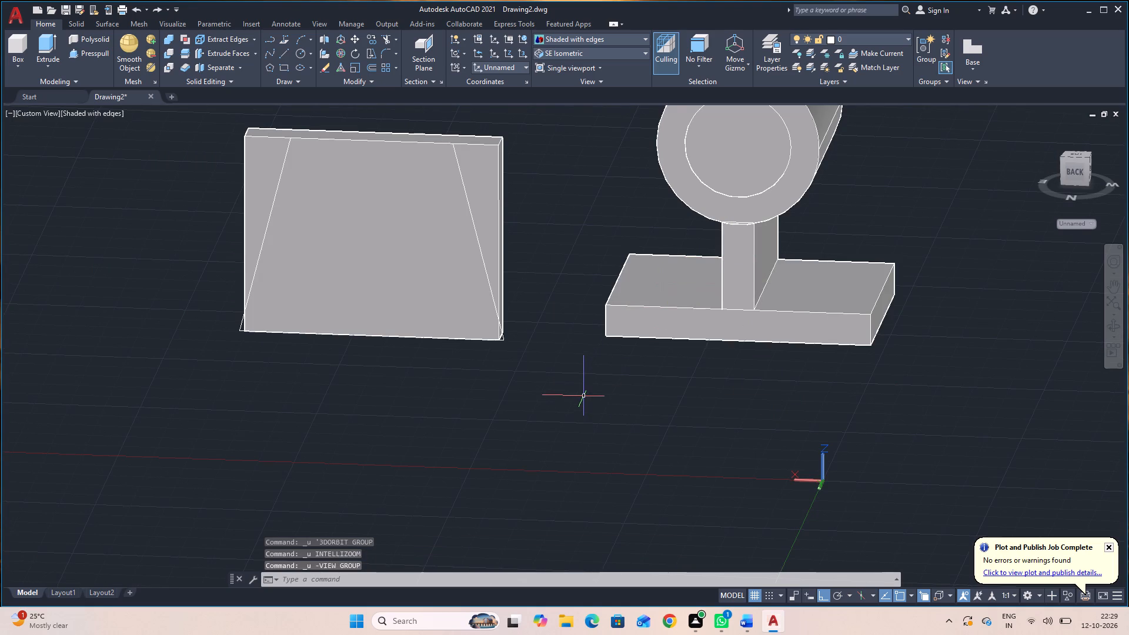
key("ctrl+z")
key("ctrl+z")
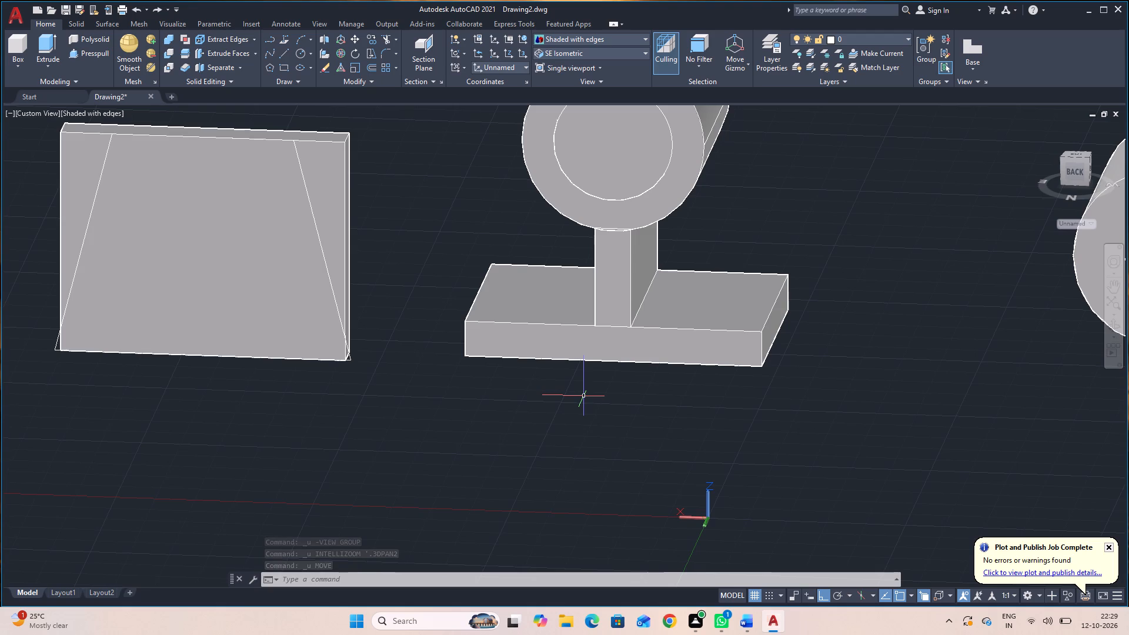
key("ctrl+z")
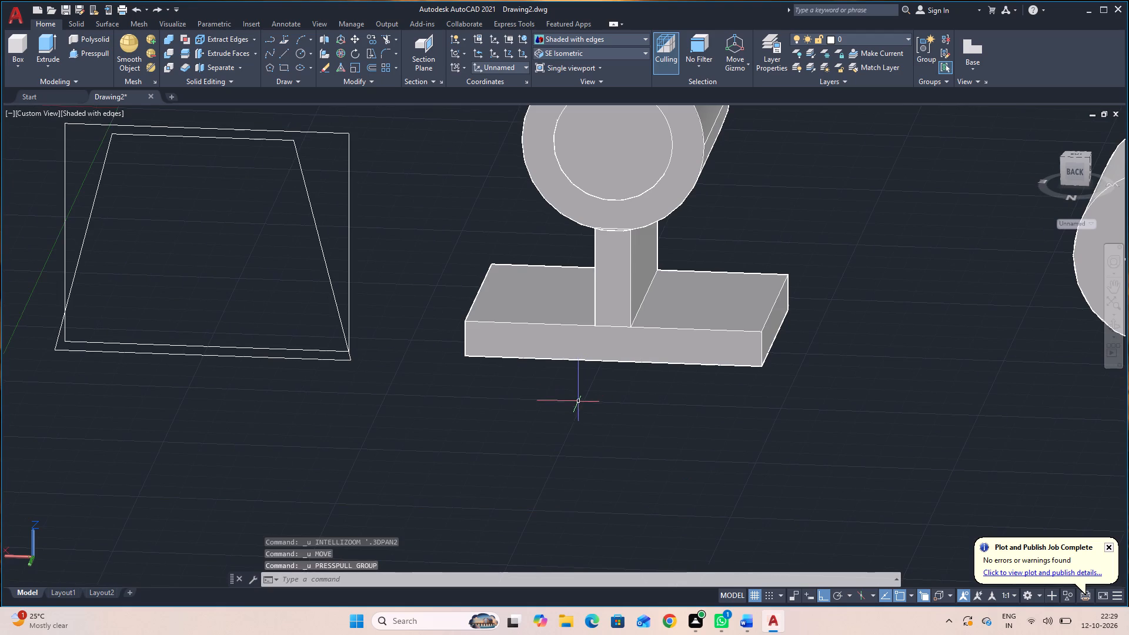
Erase the flat rectangle and trapezoid outlines beside the bracket.
left_click(379, 390)
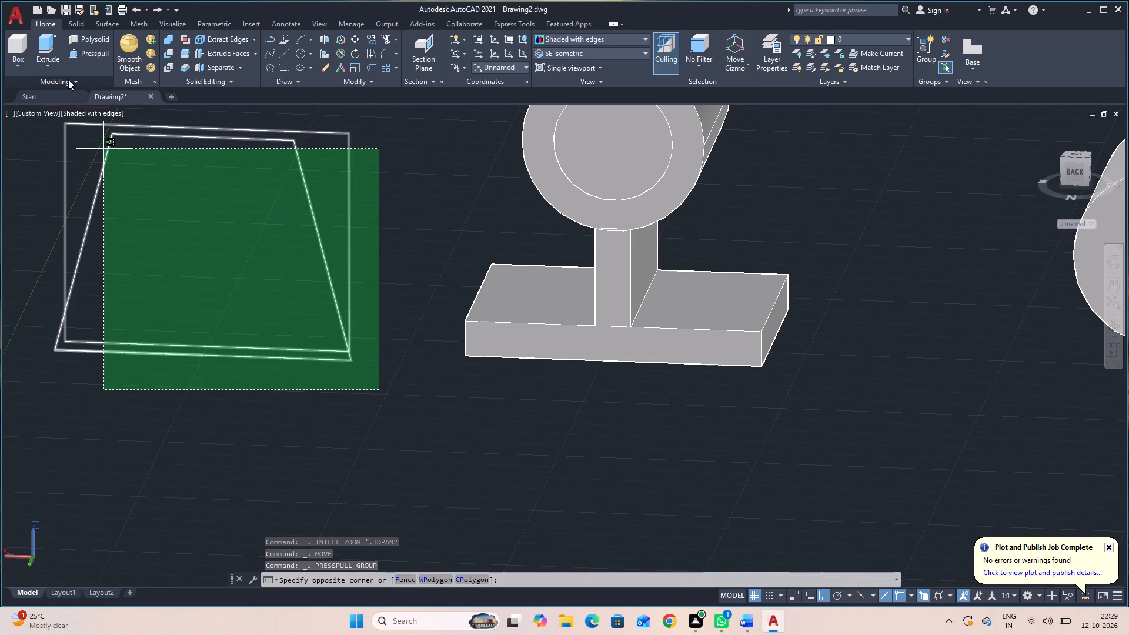
left_click(90, 142)
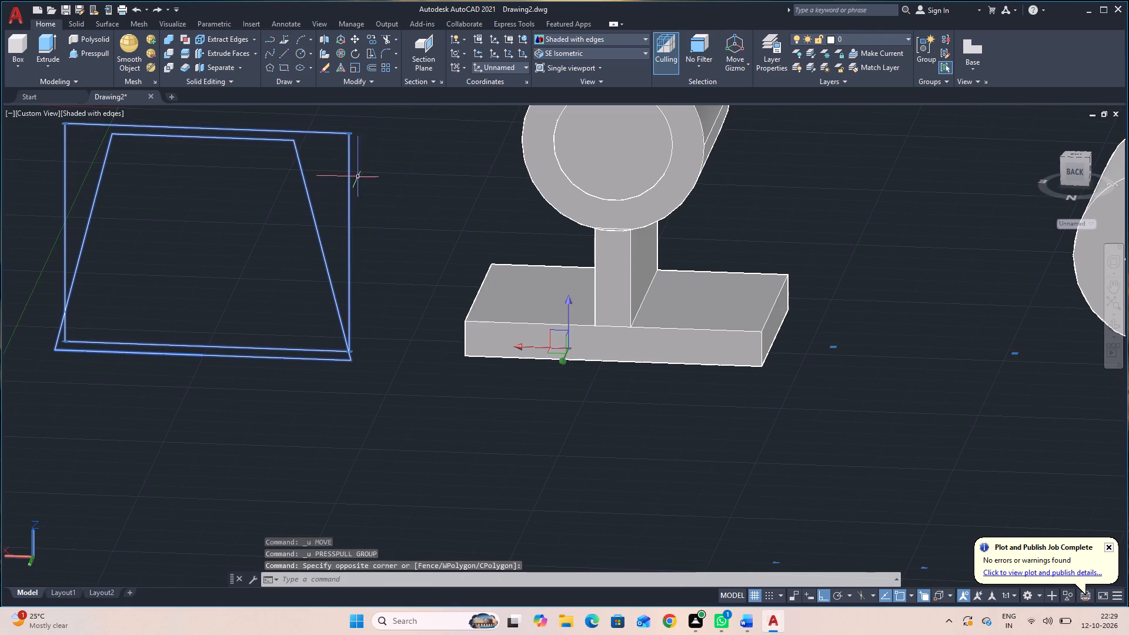
key("Delete")
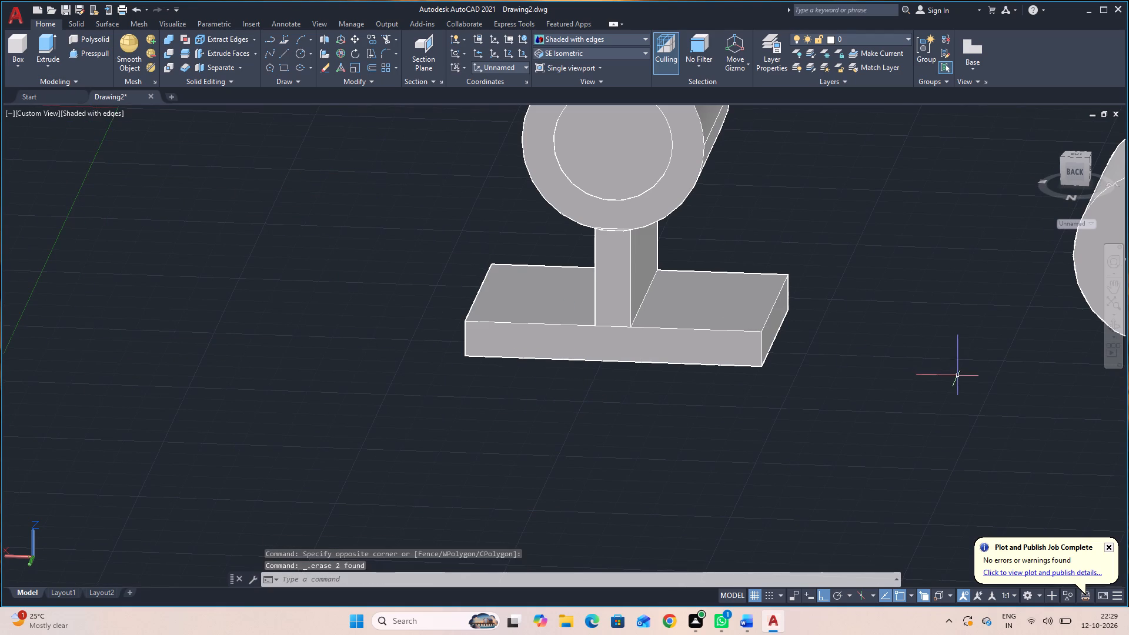
Create a box on the base's end face, spanning the base's top edge and rising to the cylinder's centre, with height 8.
middle_click_drag(945, 356, 867, 410)
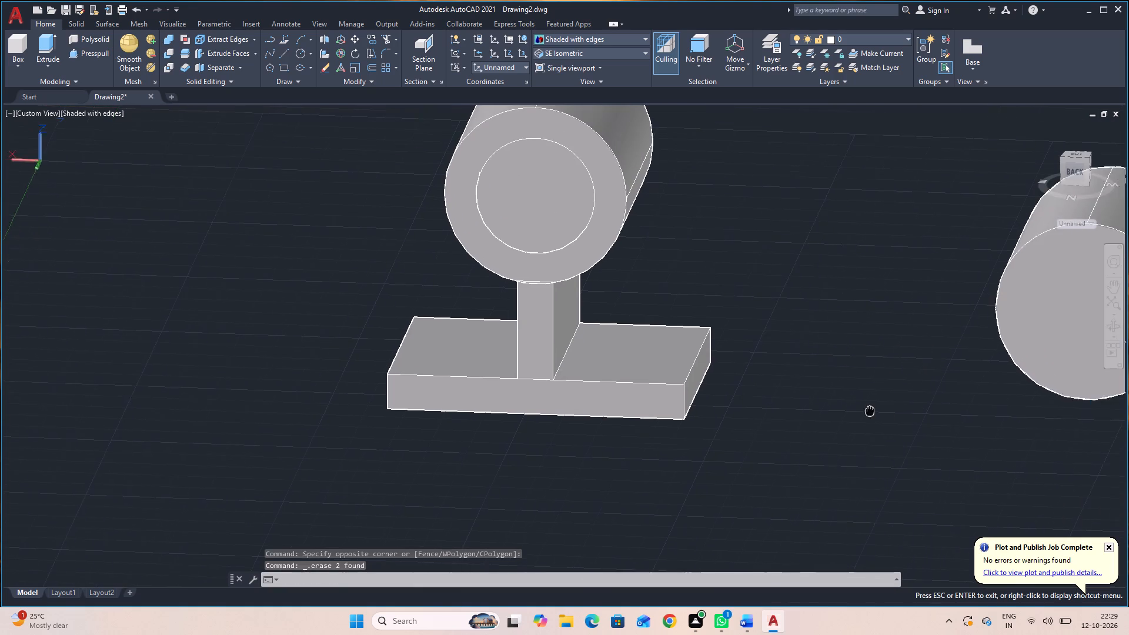
middle_click_drag(867, 410, 806, 432)
middle_click_drag(766, 417, 823, 409)
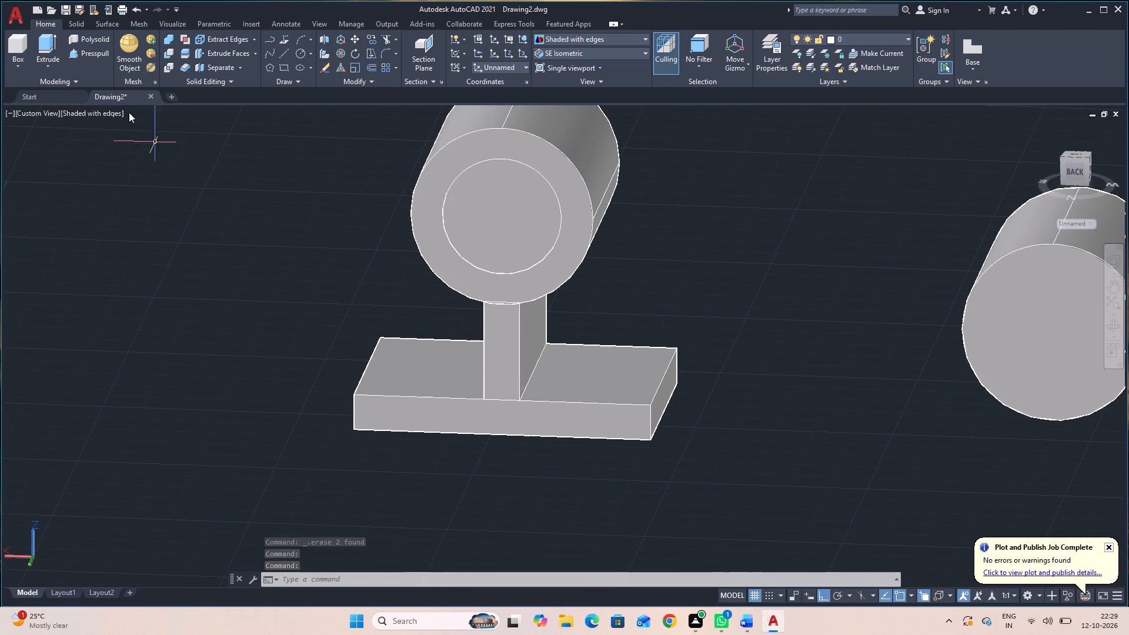
left_click(19, 65)
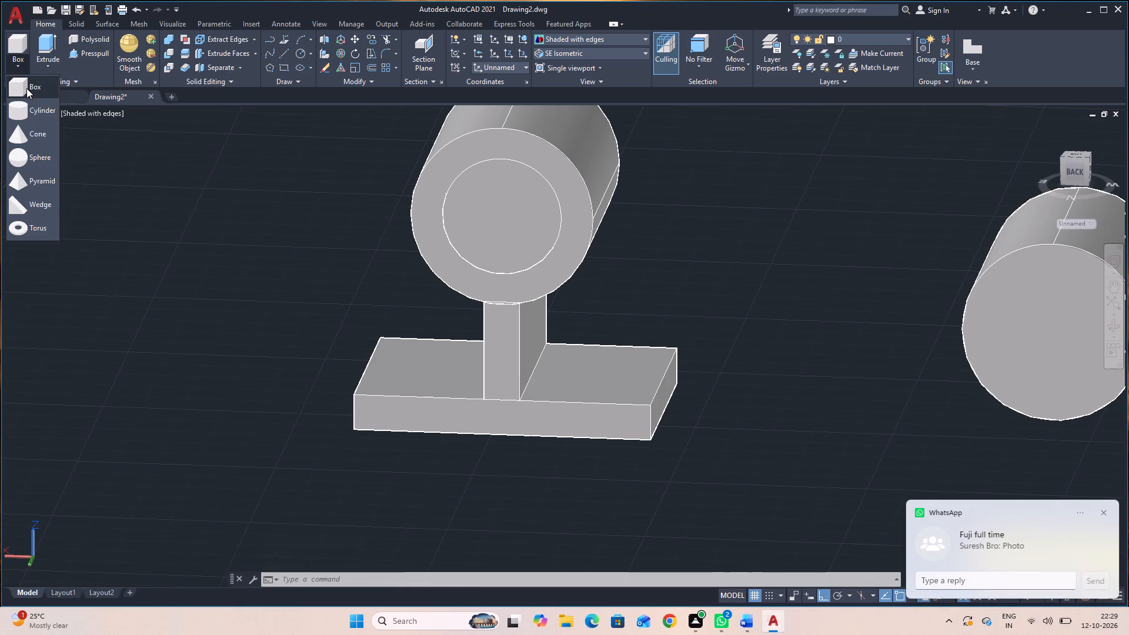
left_click(27, 89)
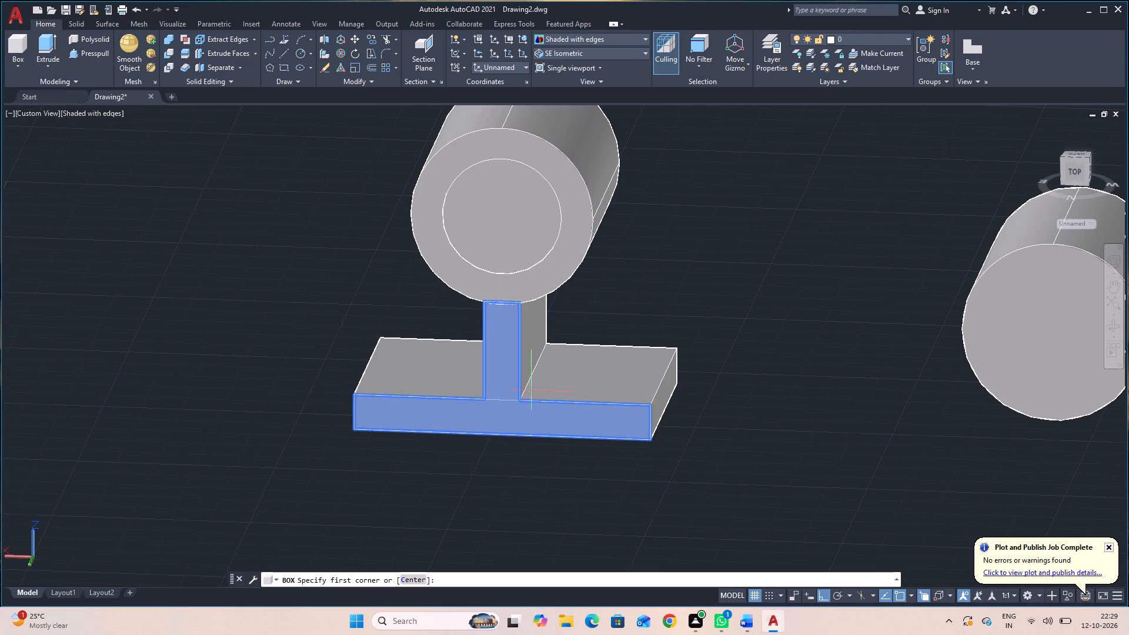
left_click(652, 404)
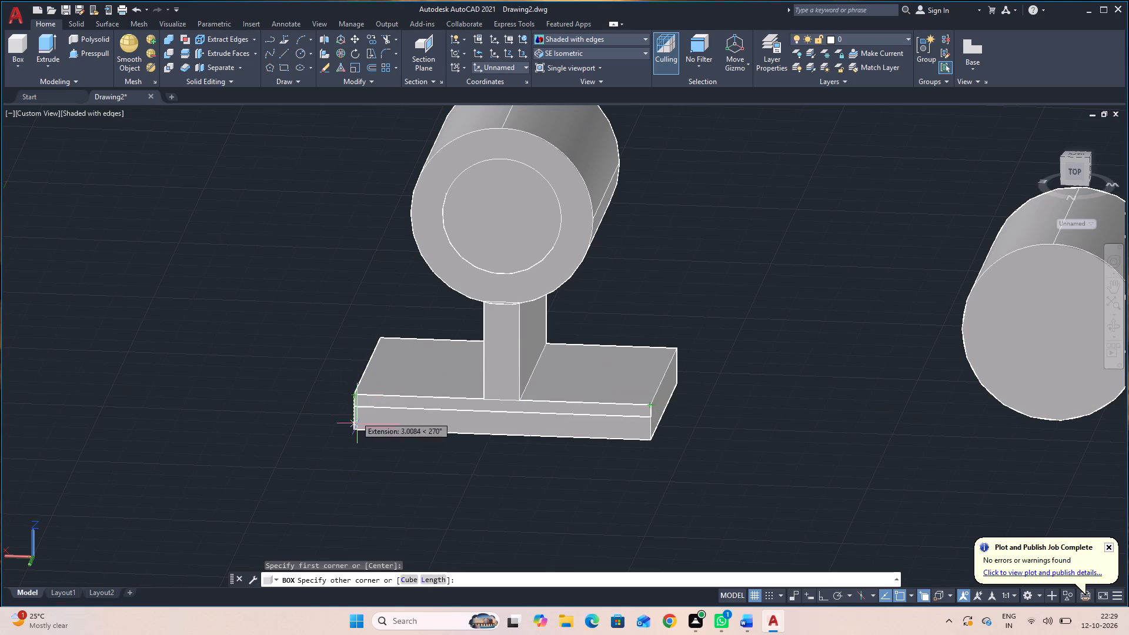
left_click(432, 579)
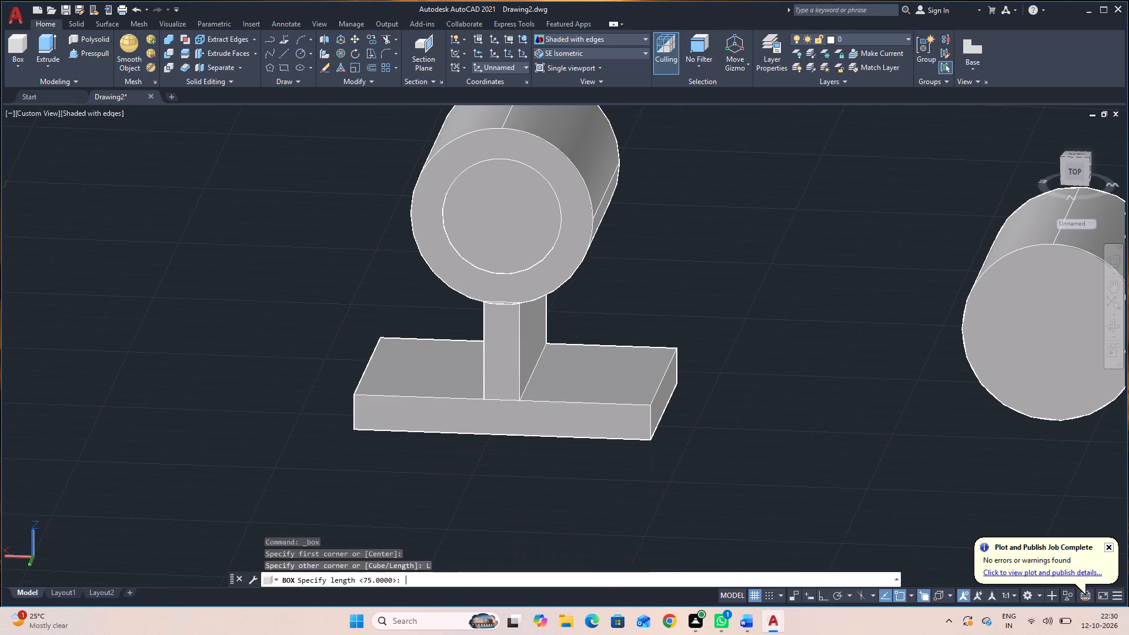
left_click(357, 394)
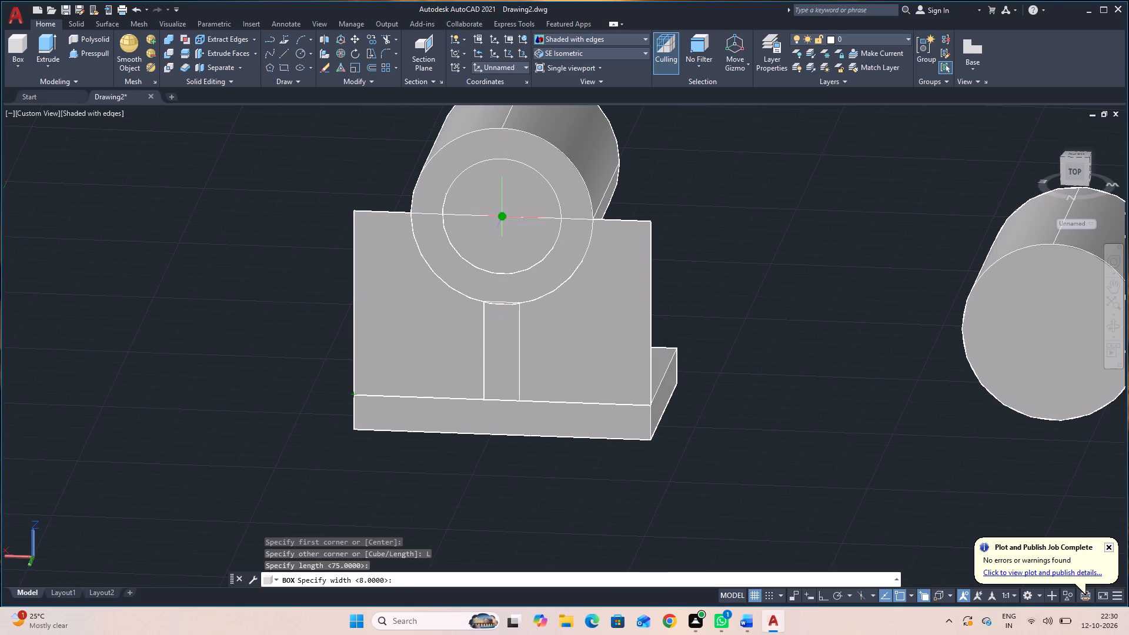
left_click(500, 218)
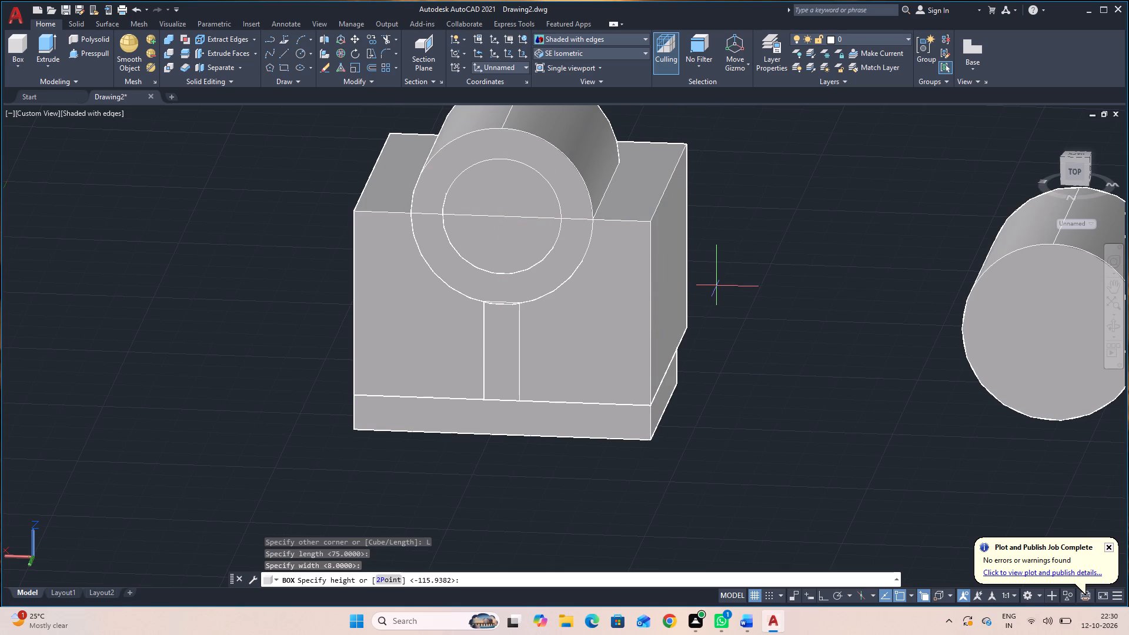
key("8")
key("Return")
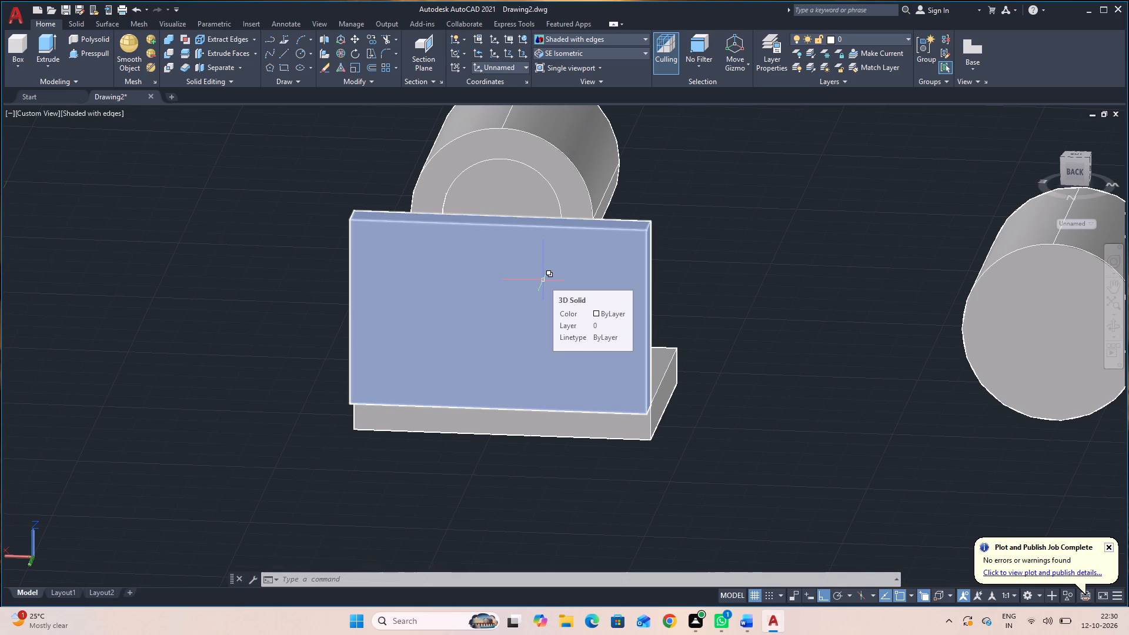
Move the 8-thick plate from its top edge's midpoint 22 units inward along the base's length, toward the opposite end.
left_click(527, 301)
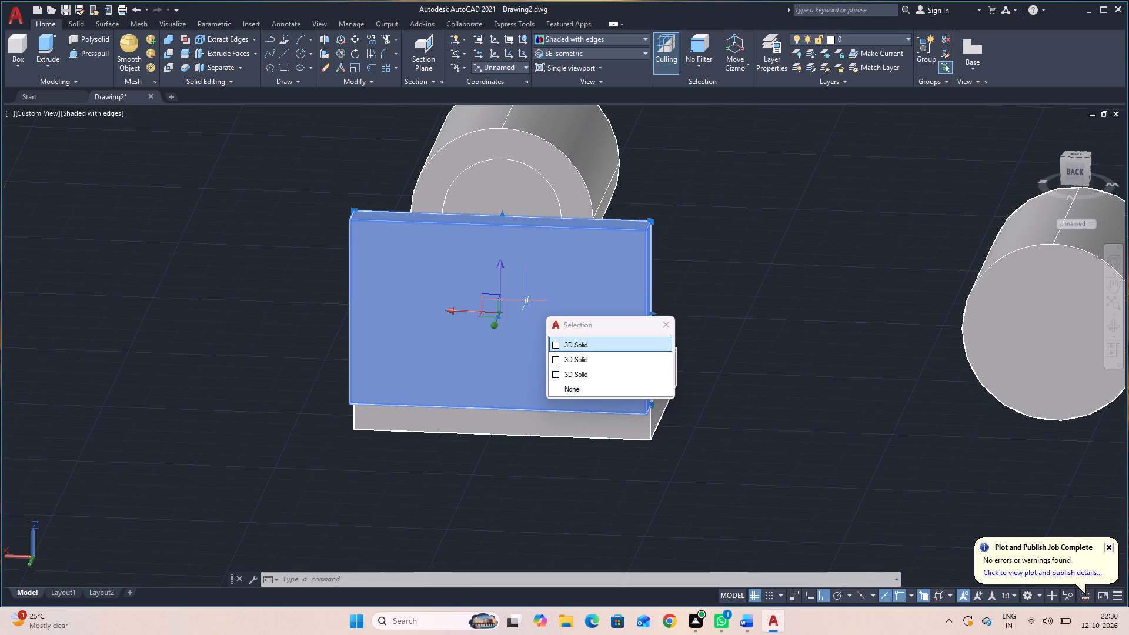
key("m")
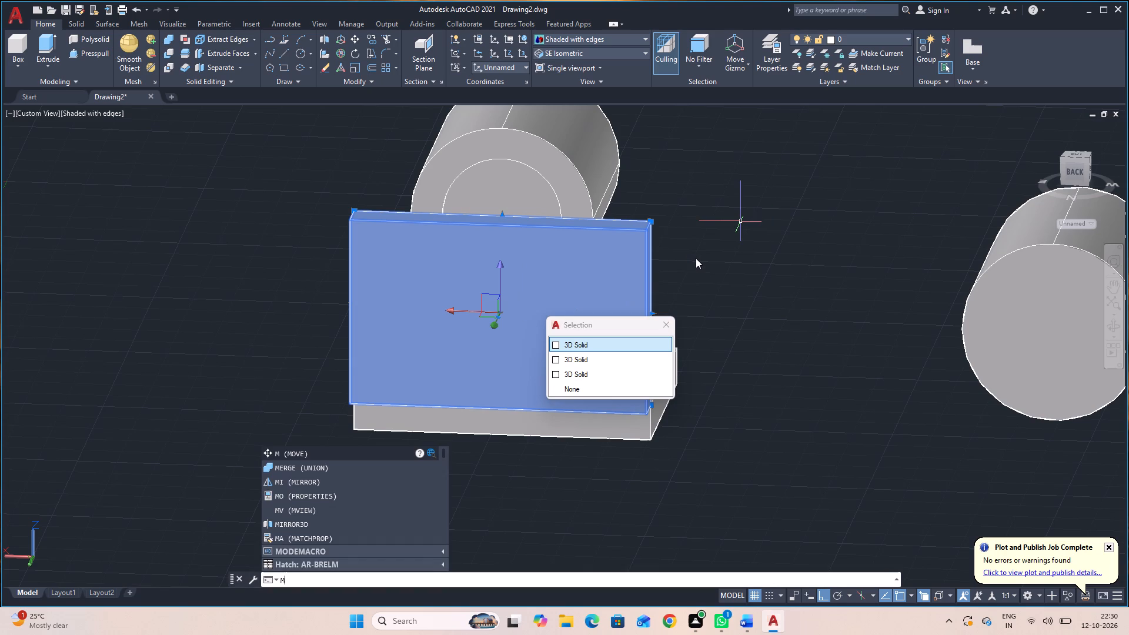
key("space")
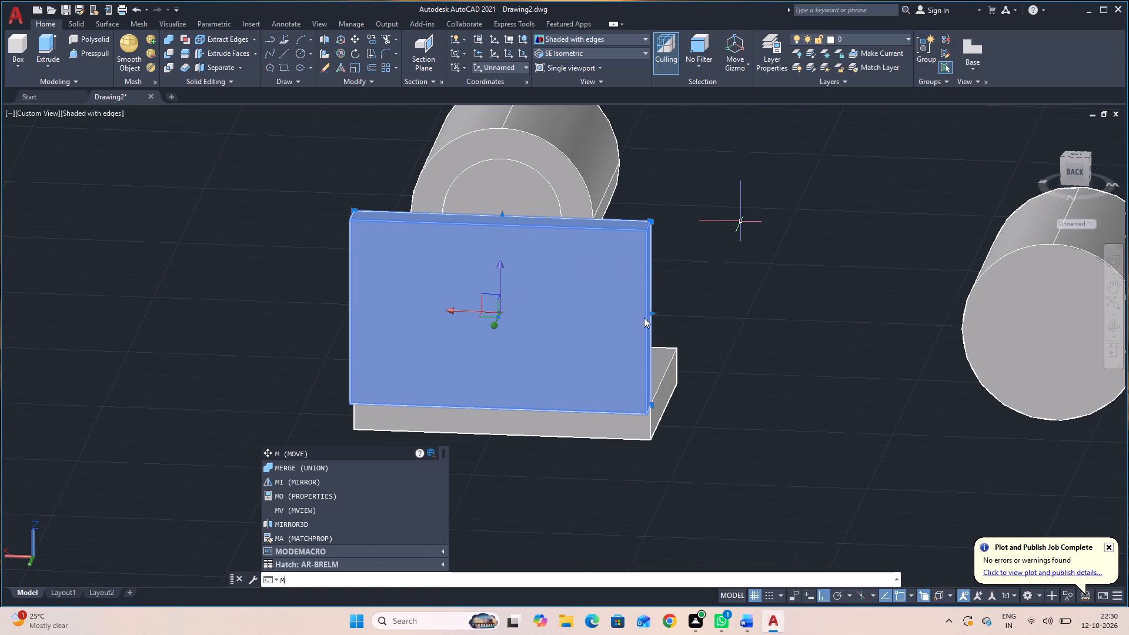
key("space")
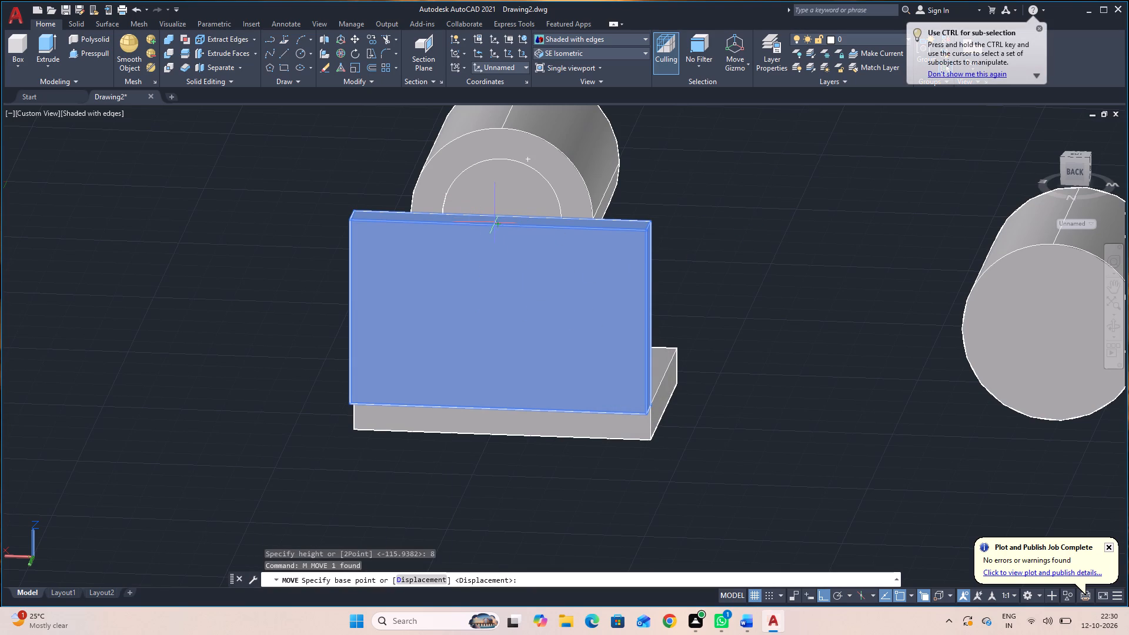
left_click(500, 225)
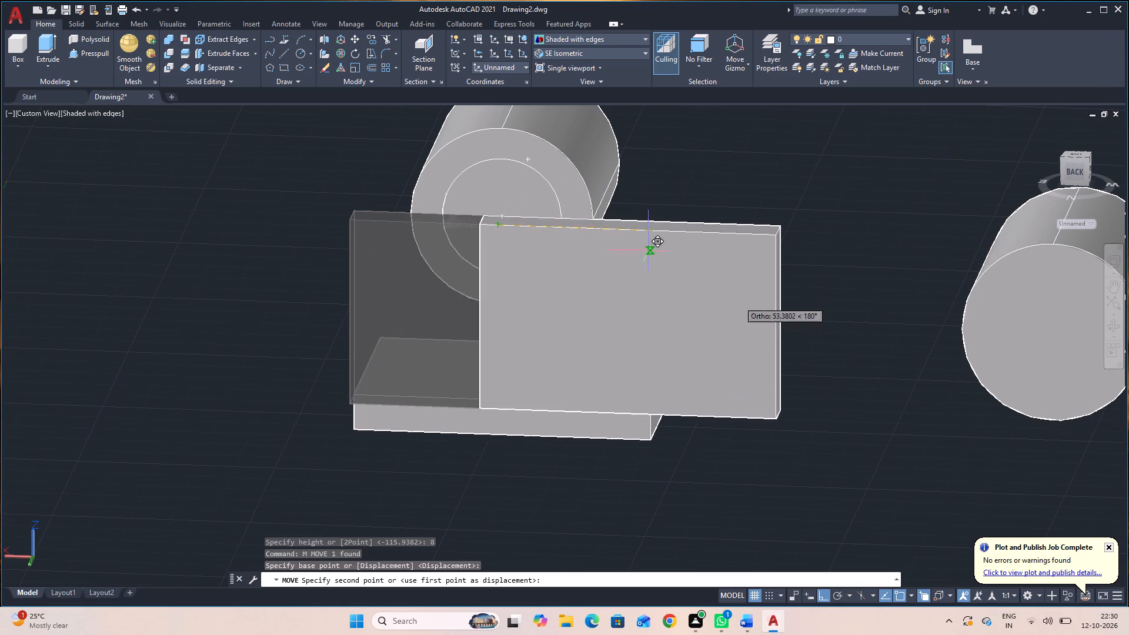
left_click(1109, 325)
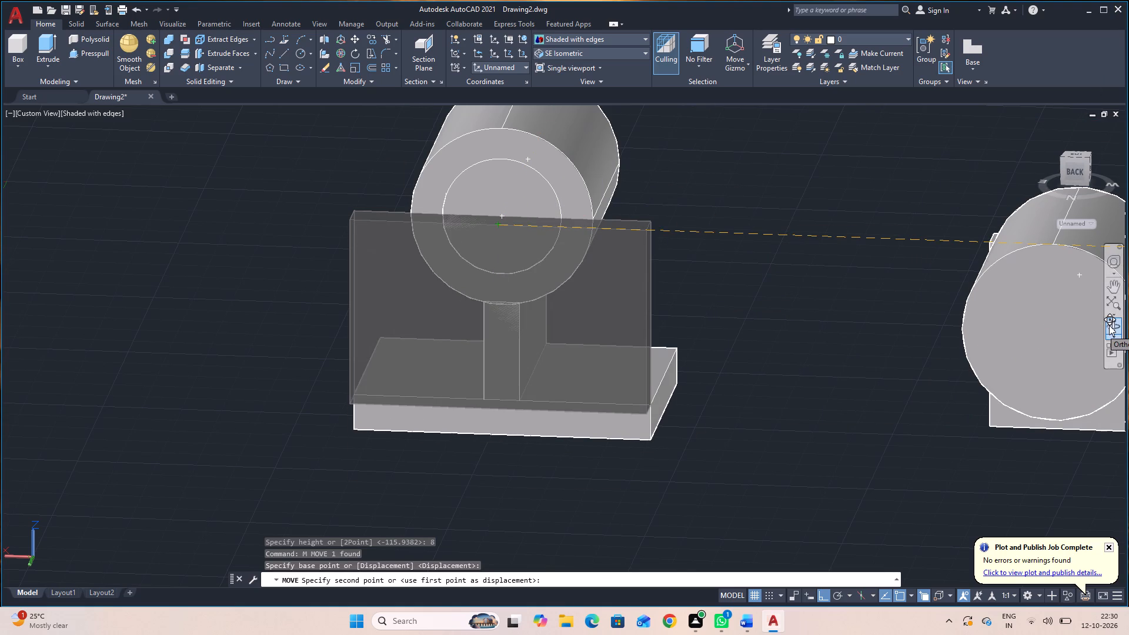
left_click_drag(934, 437, 723, 439)
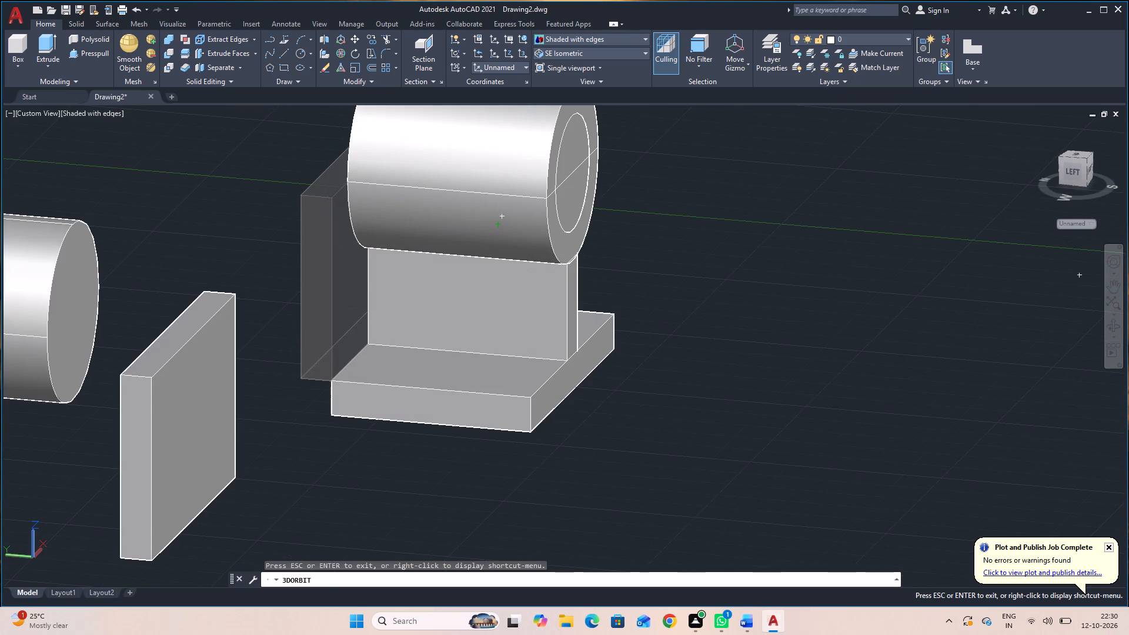
key("Escape")
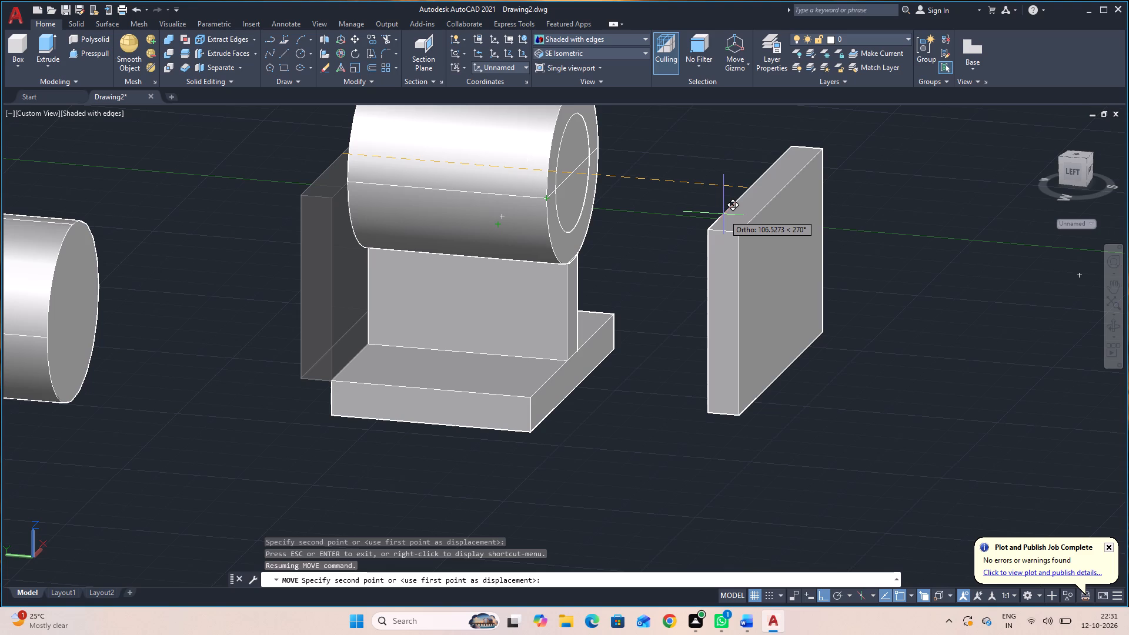
type("22")
key("Return")
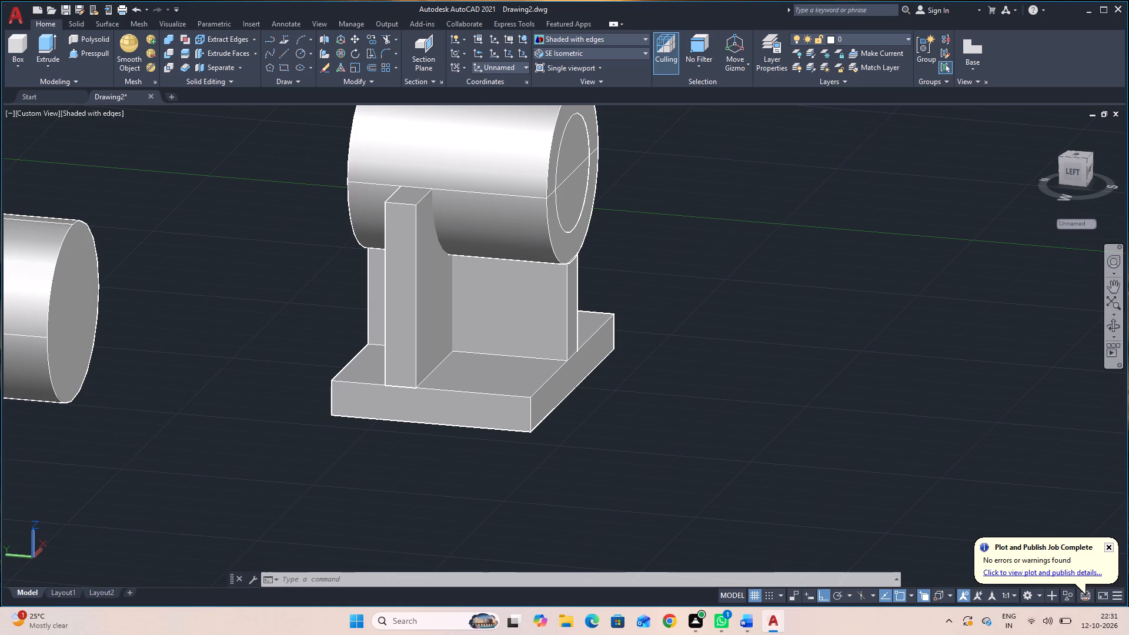
Examine the moved plate's position on the base and against the cylinder and wall from several sides.
left_click(1114, 332)
left_click_drag(1034, 379, 912, 390)
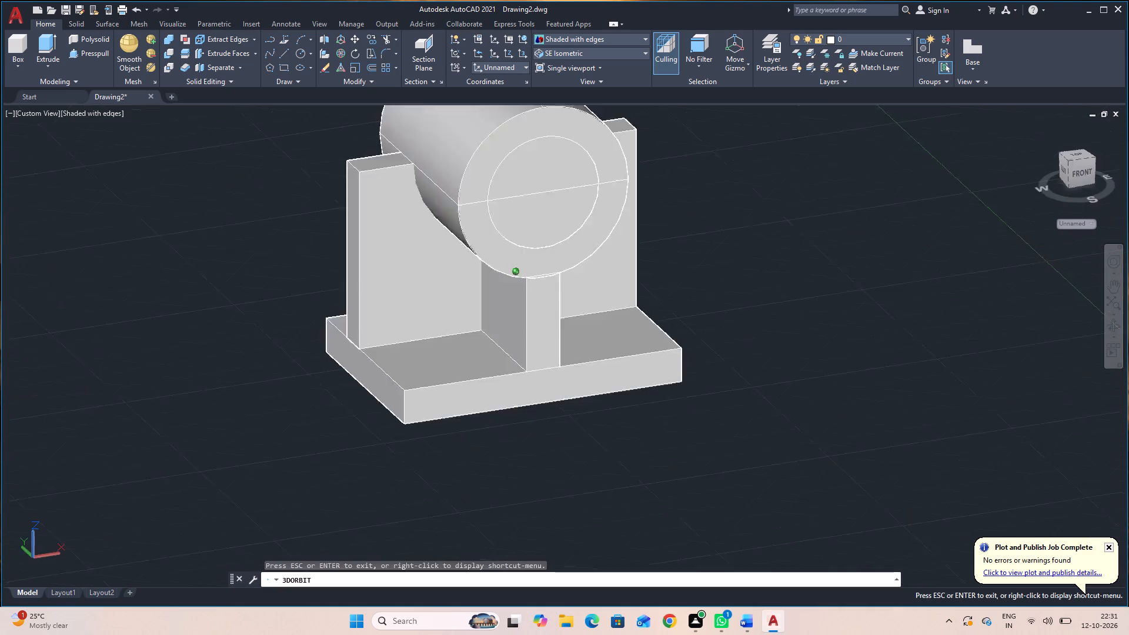
left_click_drag(912, 390, 1118, 377)
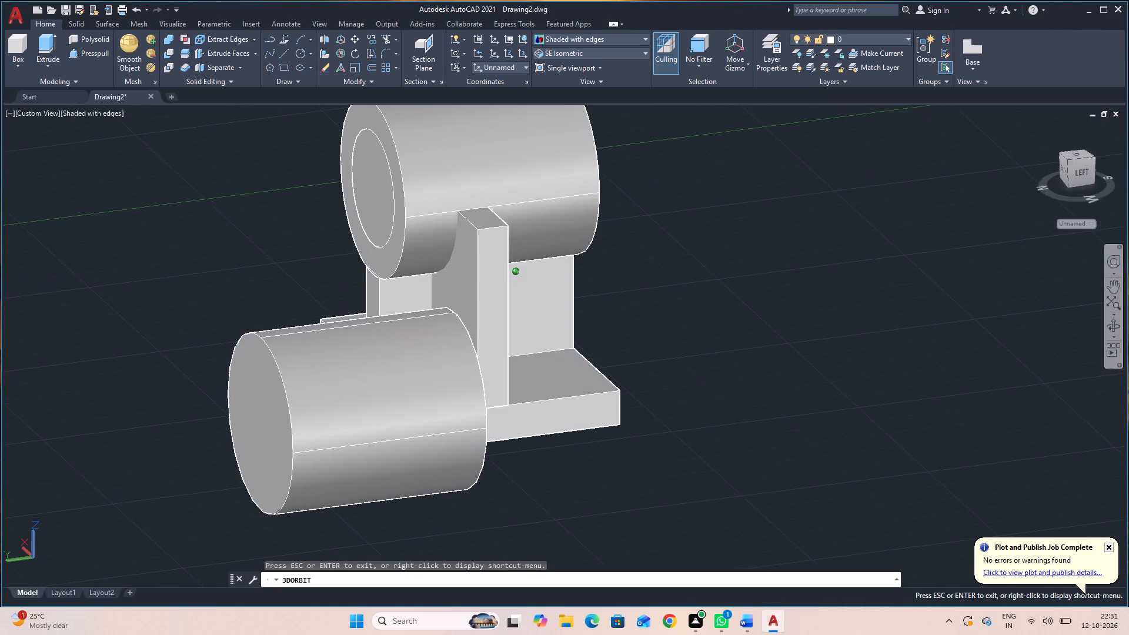
left_click_drag(1118, 377, 1120, 376)
left_click_drag(870, 414, 1020, 406)
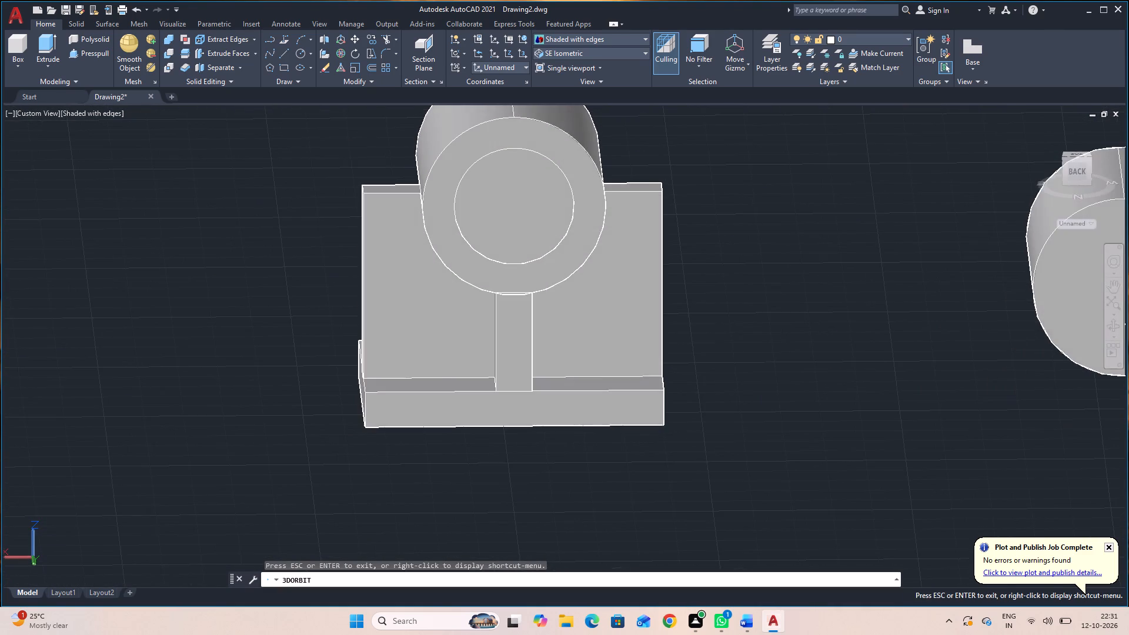
left_click_drag(845, 444, 833, 419)
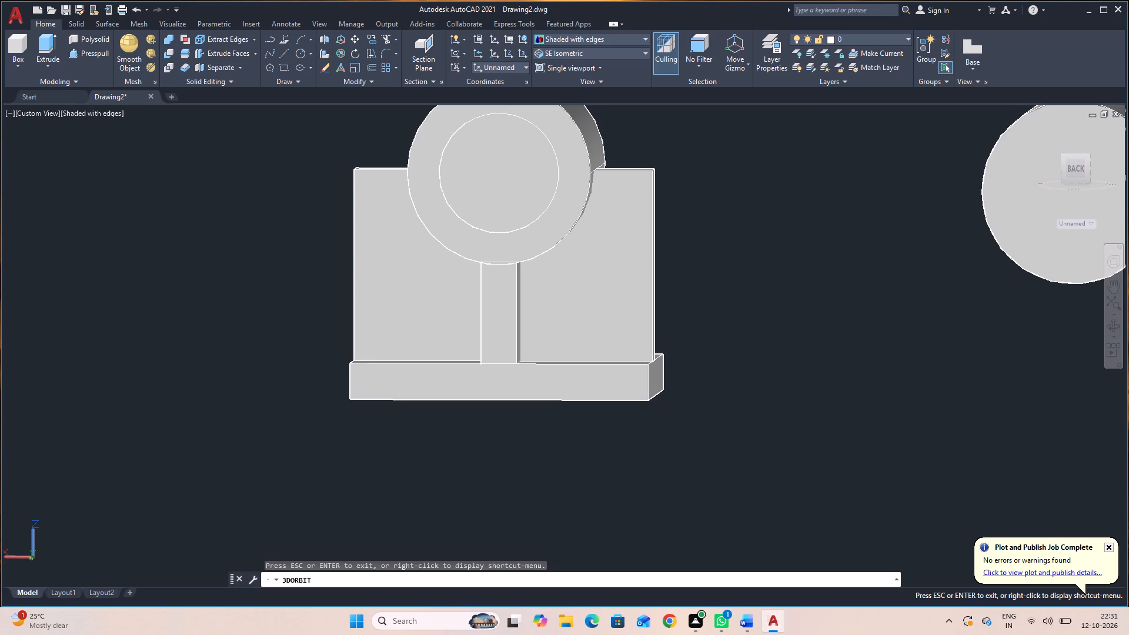
left_click_drag(816, 331, 854, 362)
left_click_drag(854, 362, 859, 381)
left_click_drag(771, 395, 760, 413)
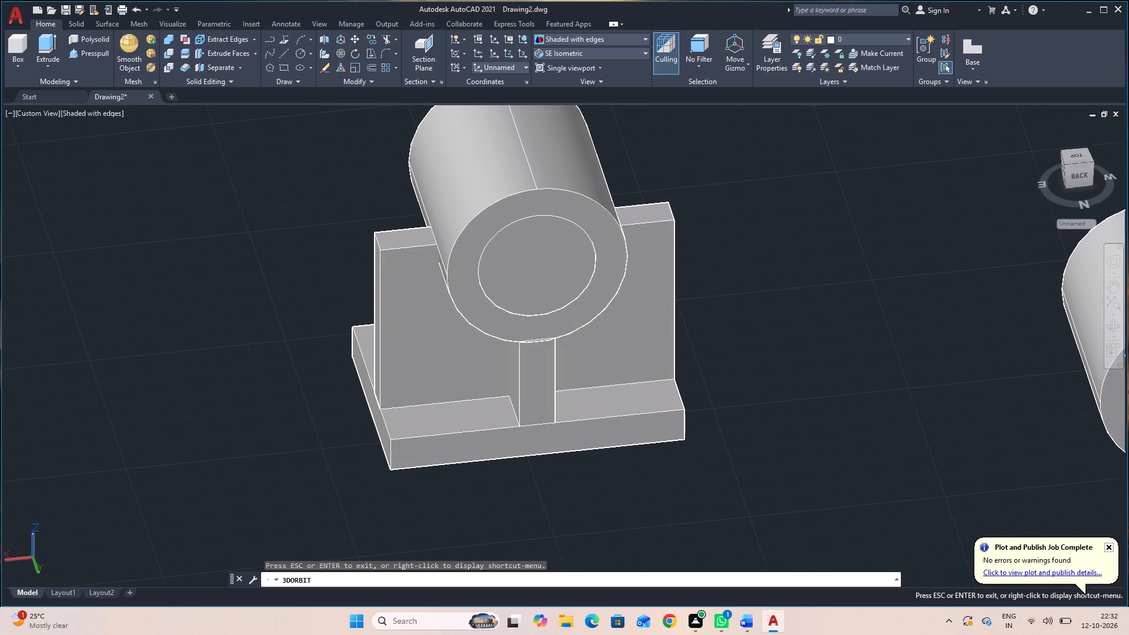
key("Escape")
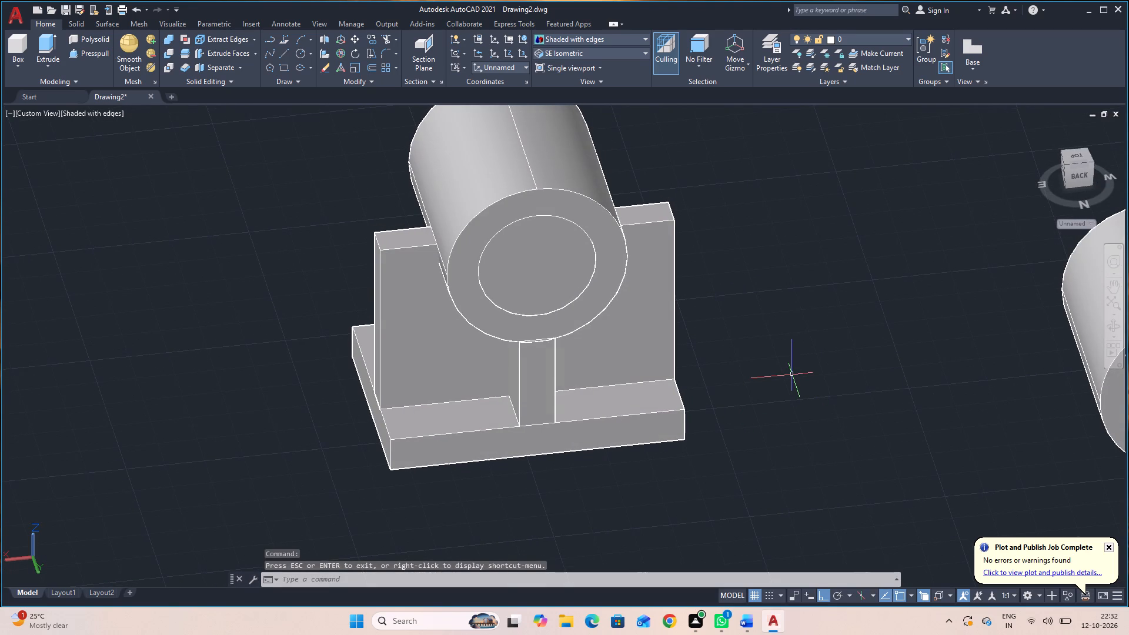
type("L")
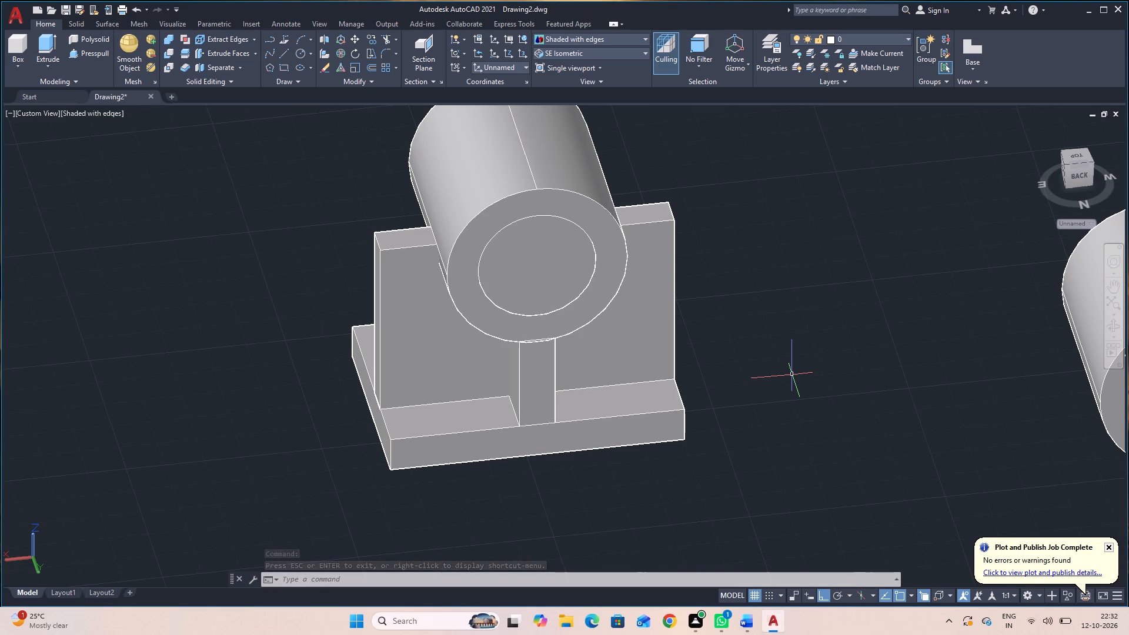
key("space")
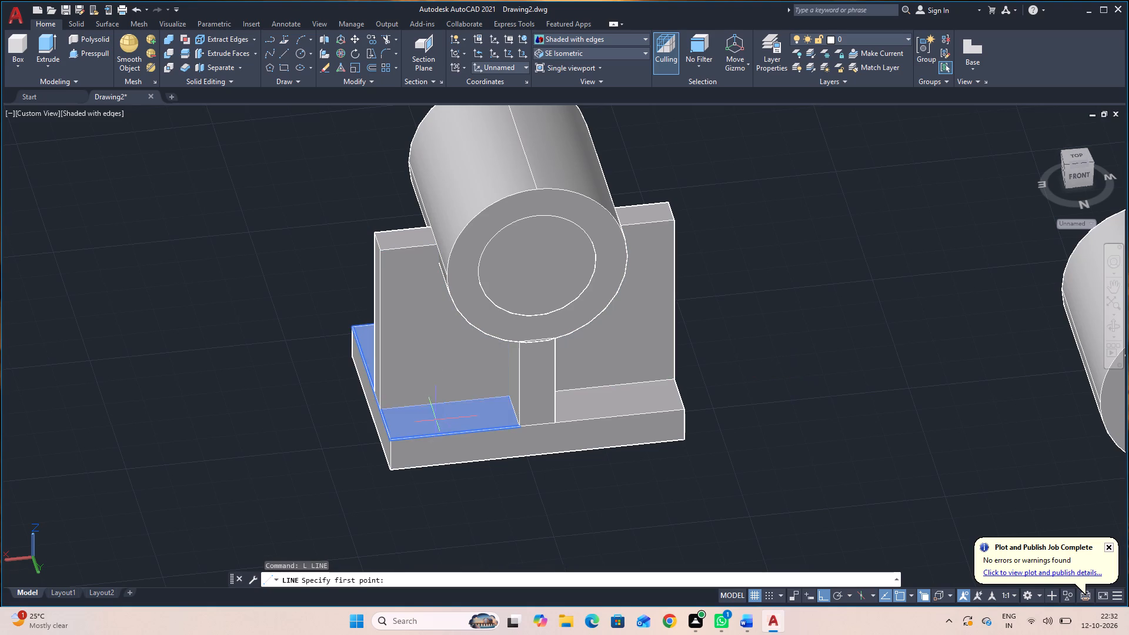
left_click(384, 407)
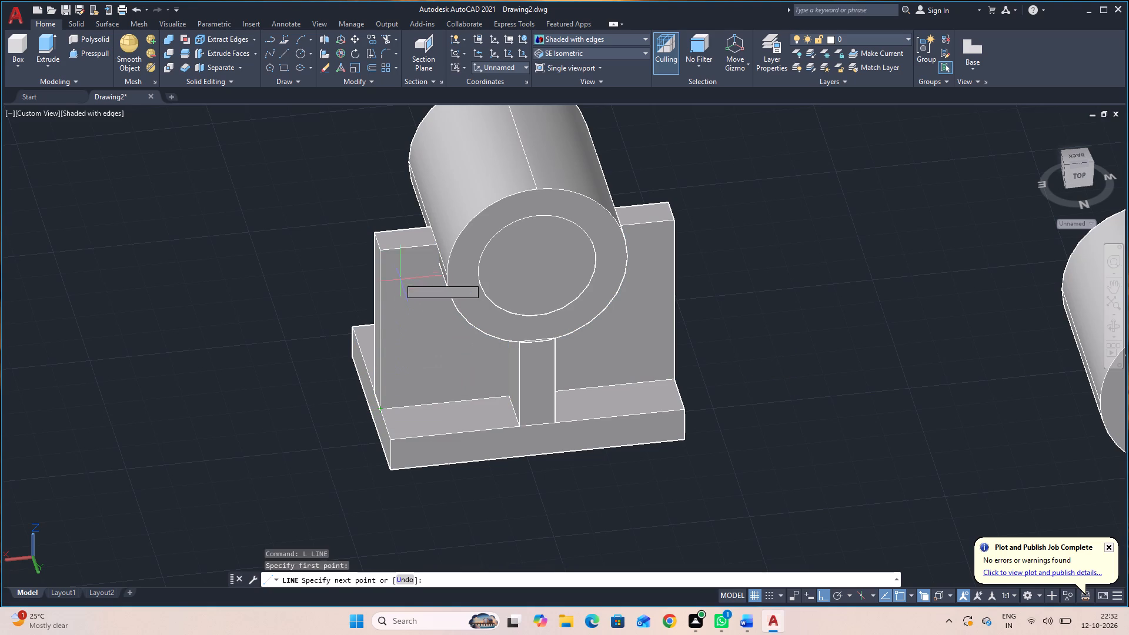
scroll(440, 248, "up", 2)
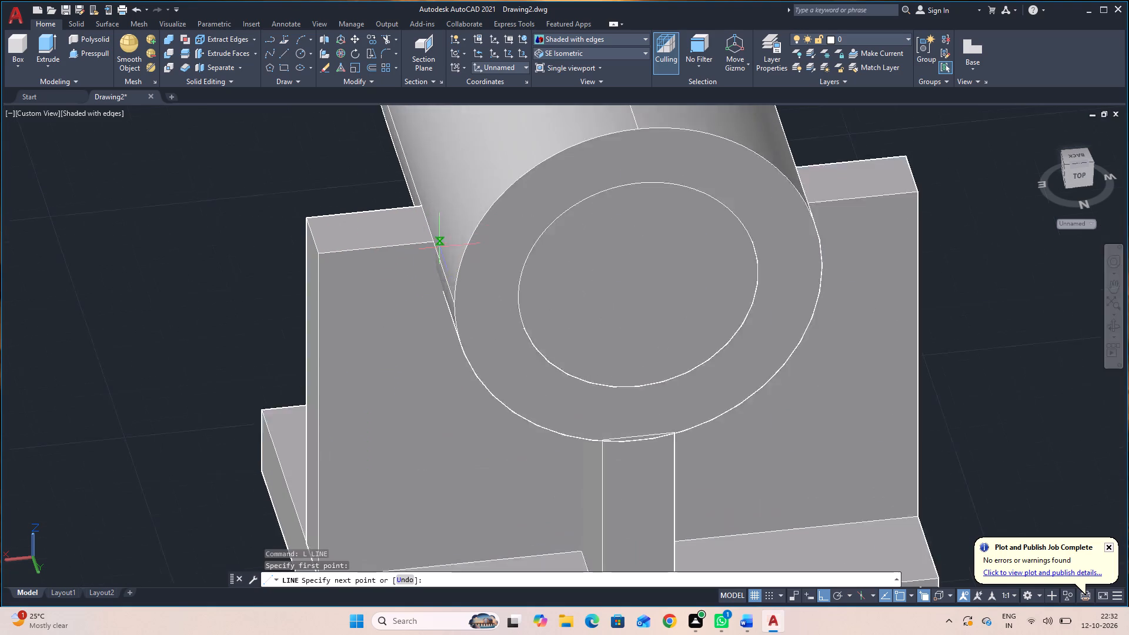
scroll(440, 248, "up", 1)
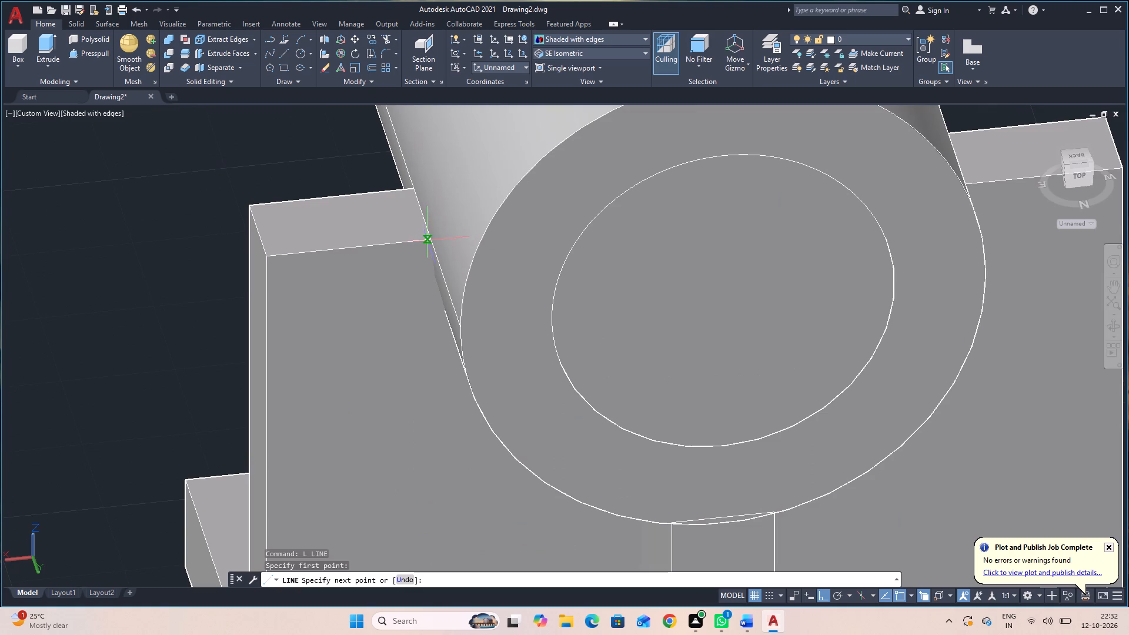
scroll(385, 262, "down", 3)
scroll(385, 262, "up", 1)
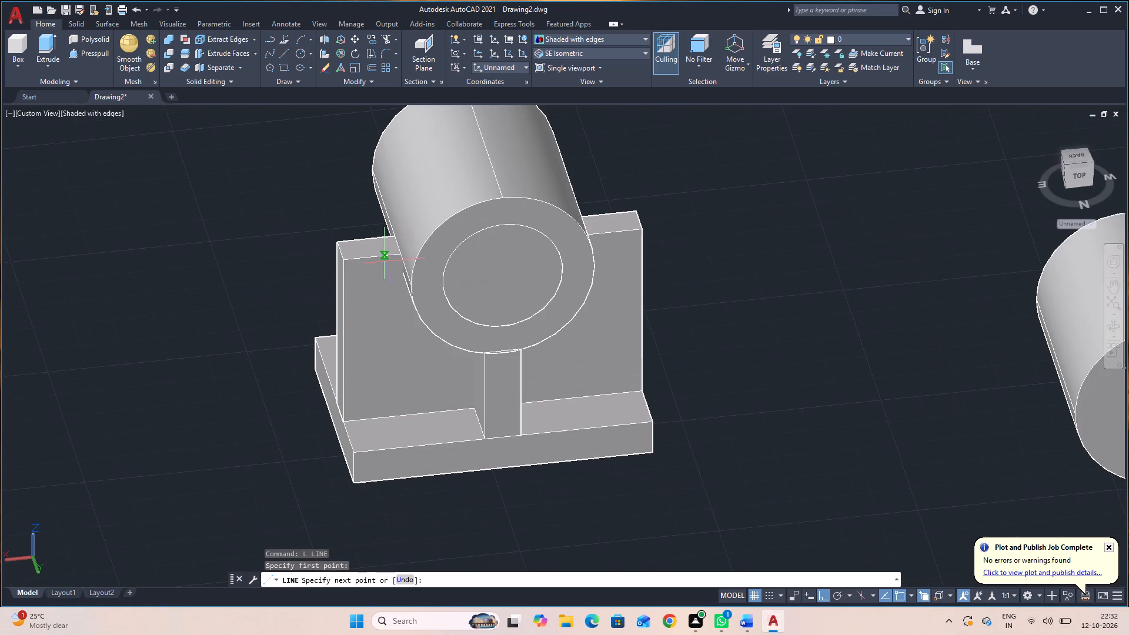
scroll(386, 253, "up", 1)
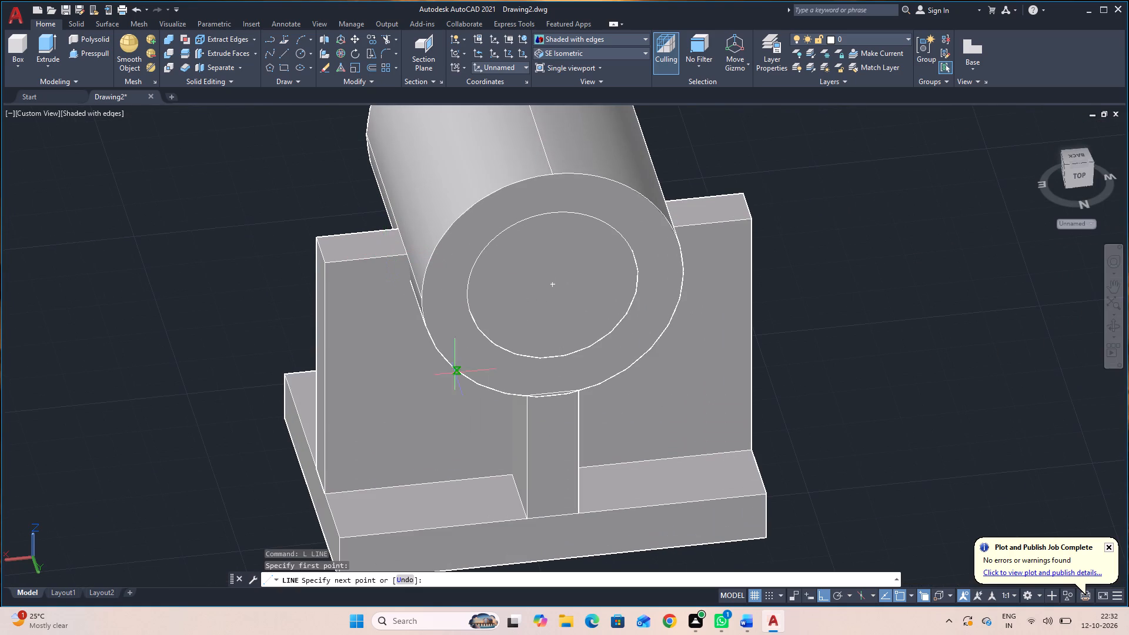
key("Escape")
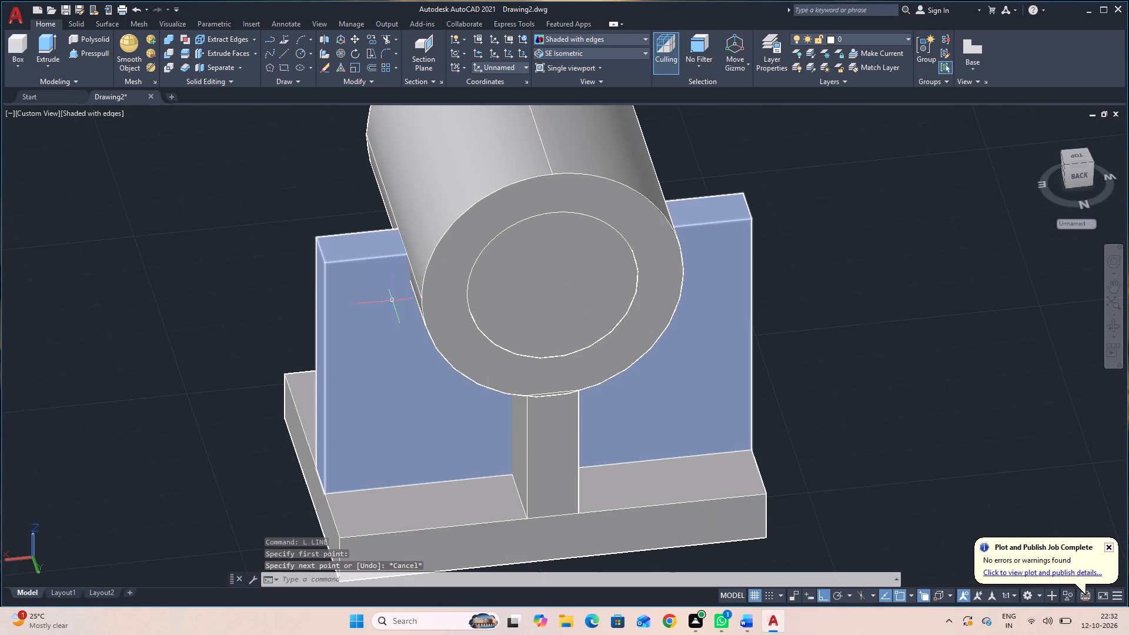
Draw a slanted line on the plate's face from where its top edge meets the cylinder to the nearer bottom corner.
key("l")
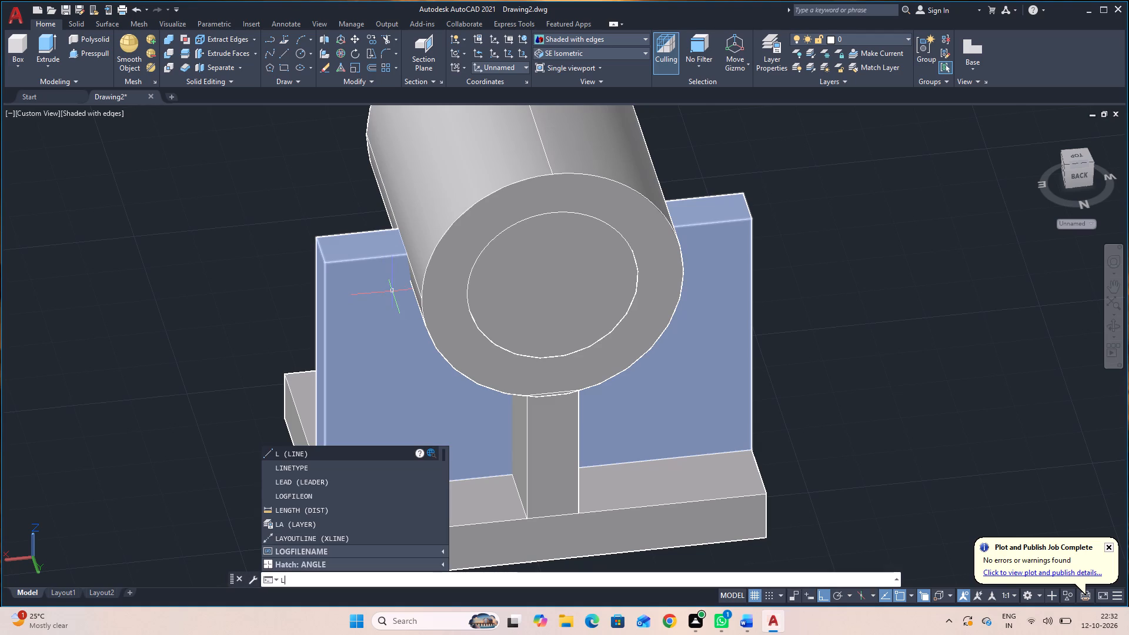
key("space")
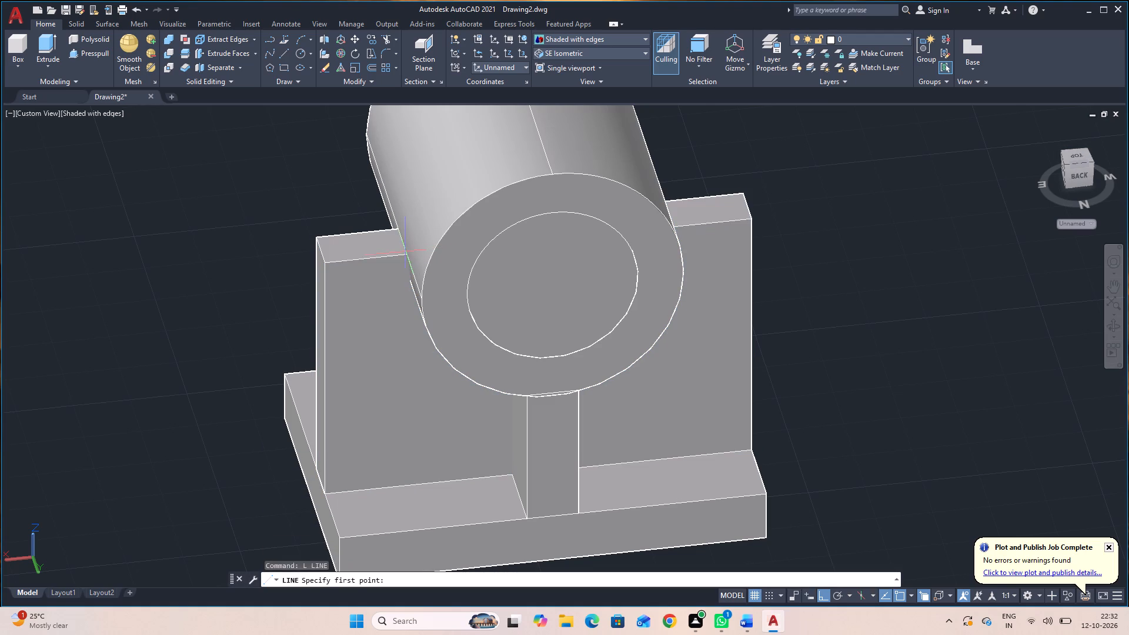
scroll(406, 264, "up", 2)
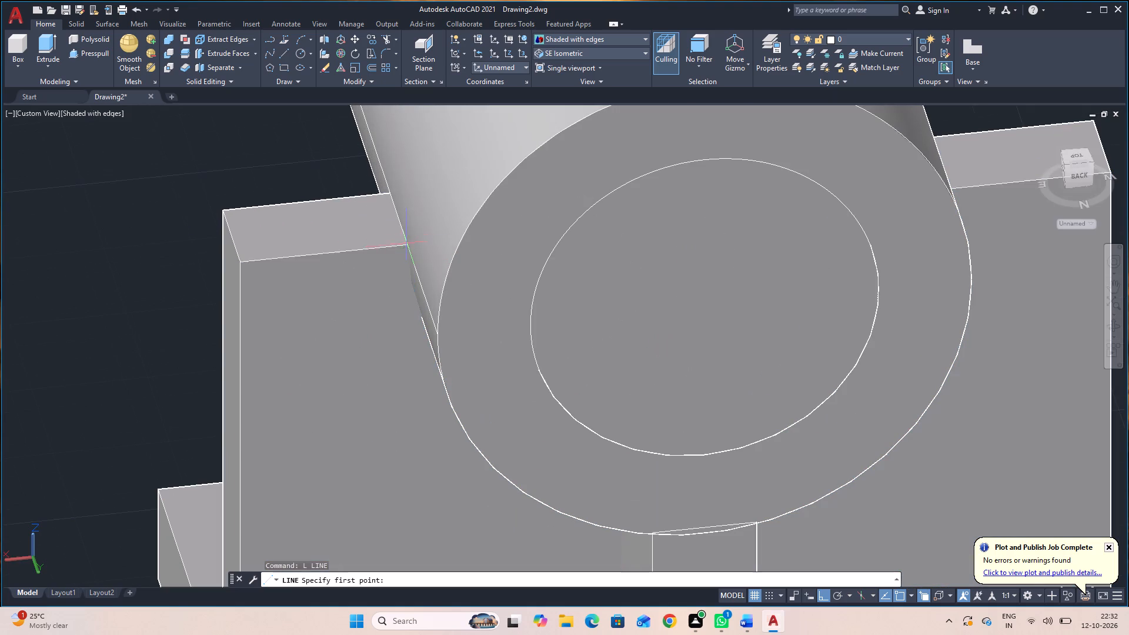
left_click(407, 246)
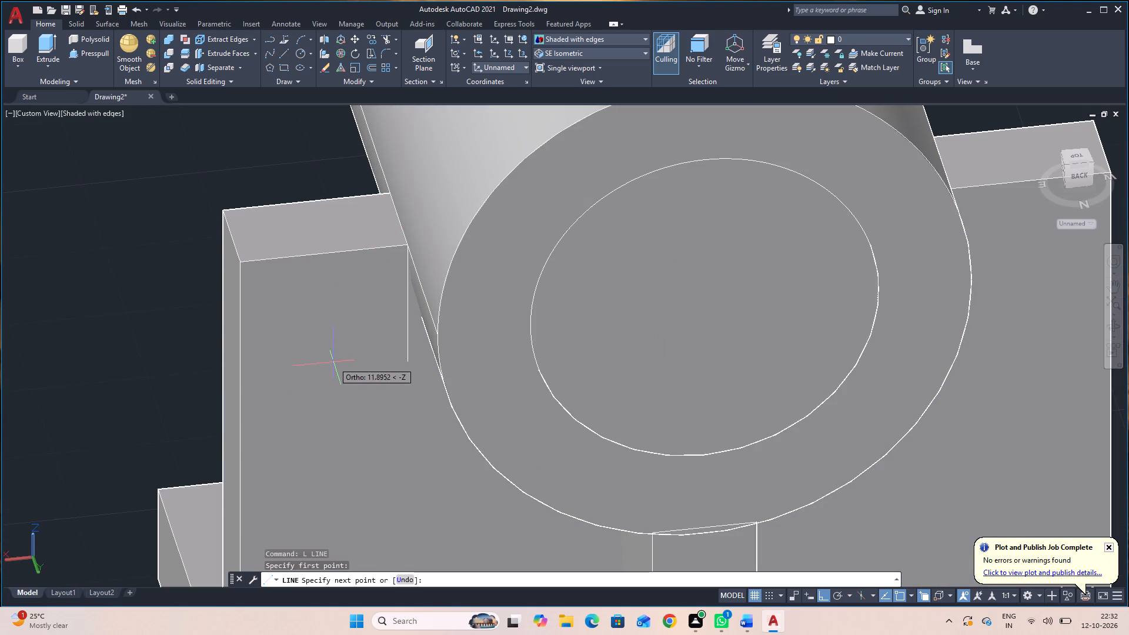
scroll(333, 362, "down", 2)
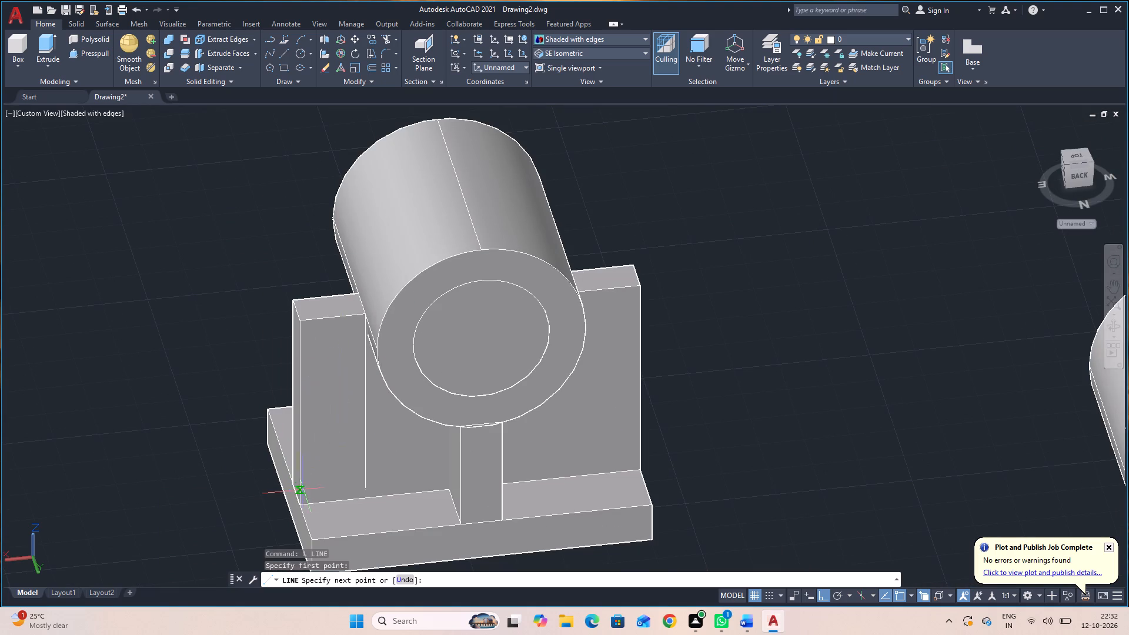
left_click(303, 506)
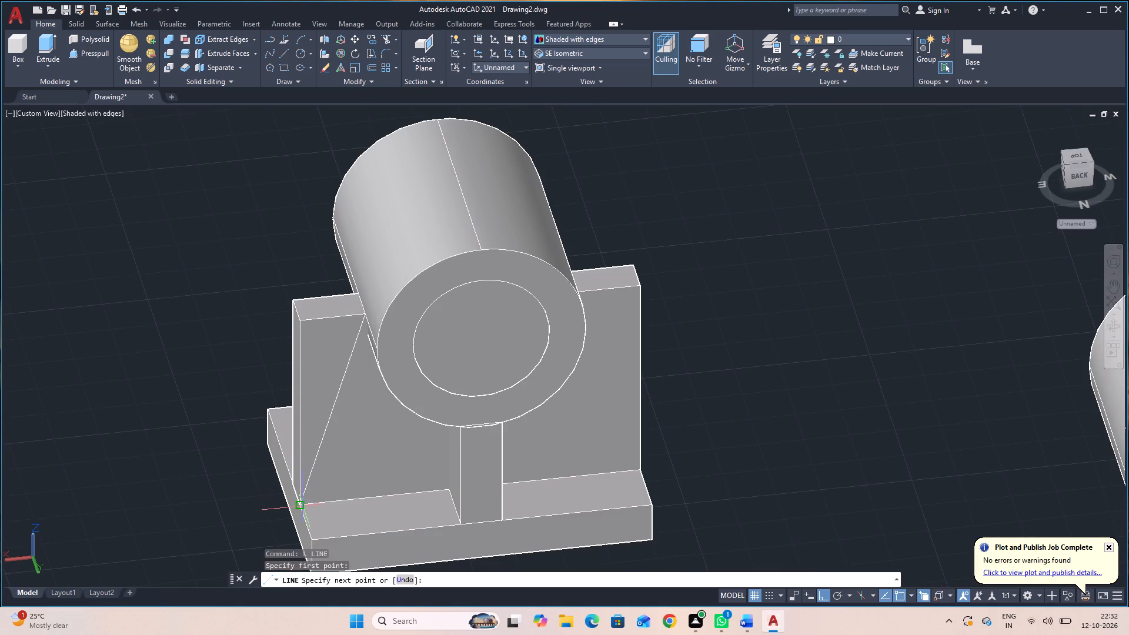
key("Escape")
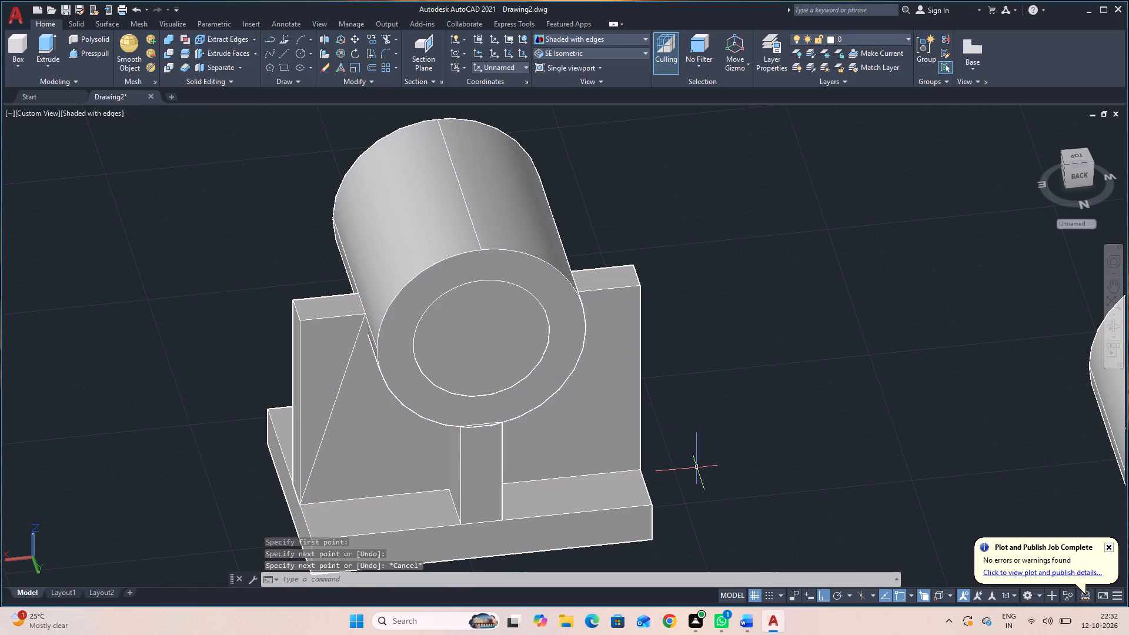
Draw a slanted line on the plate's face from its other bottom corner to where its top edge meets the cylinder.
key("l")
key("space")
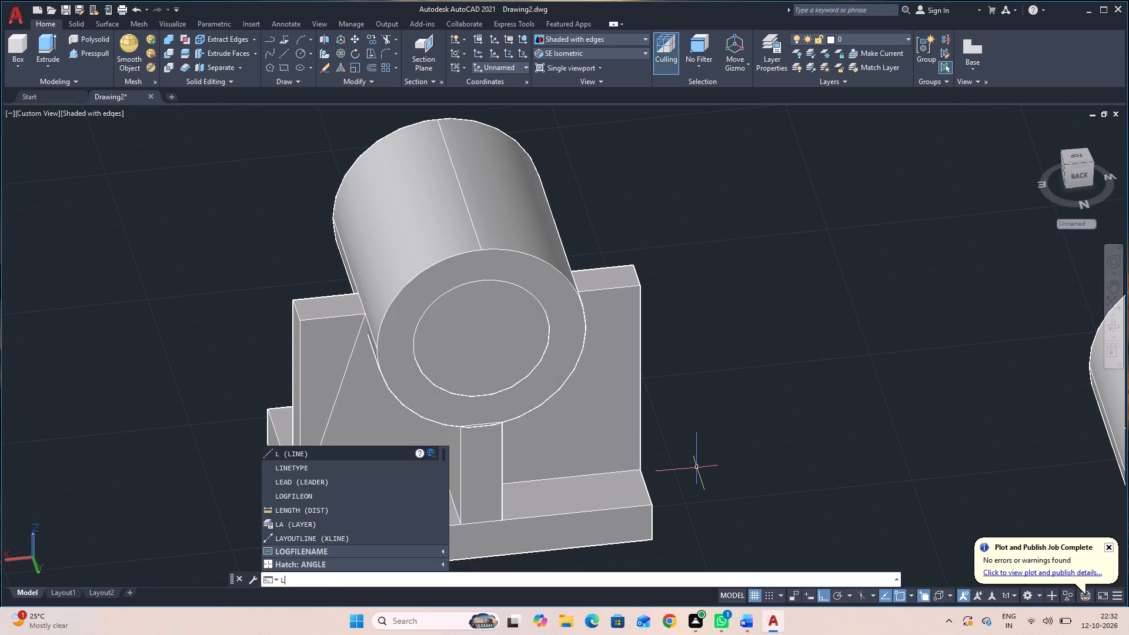
left_click(640, 472)
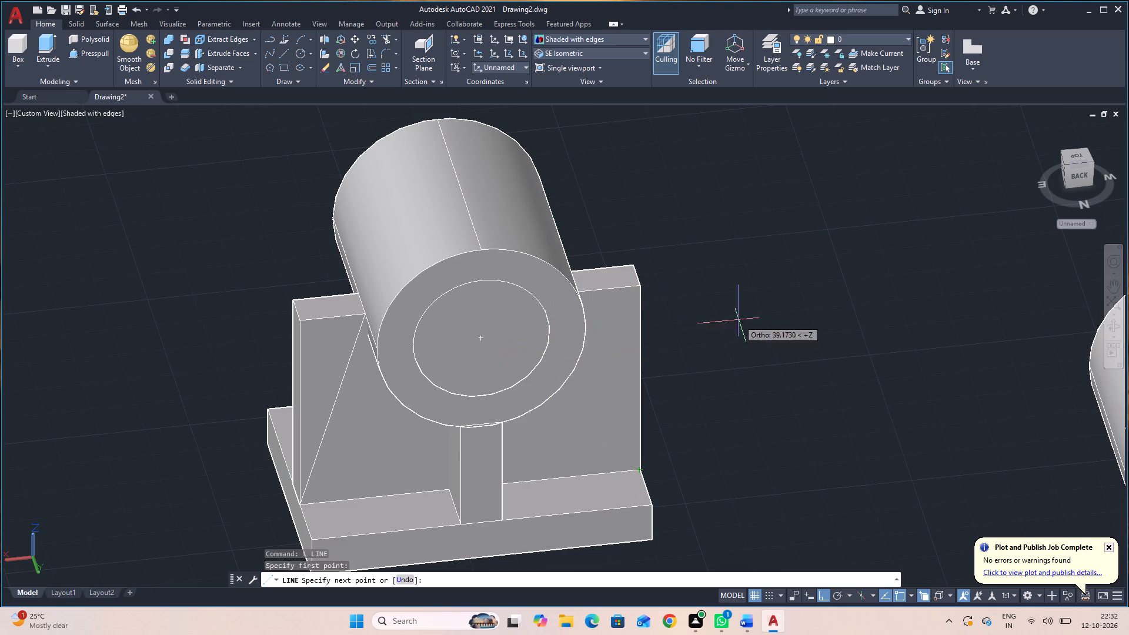
left_click(1108, 327)
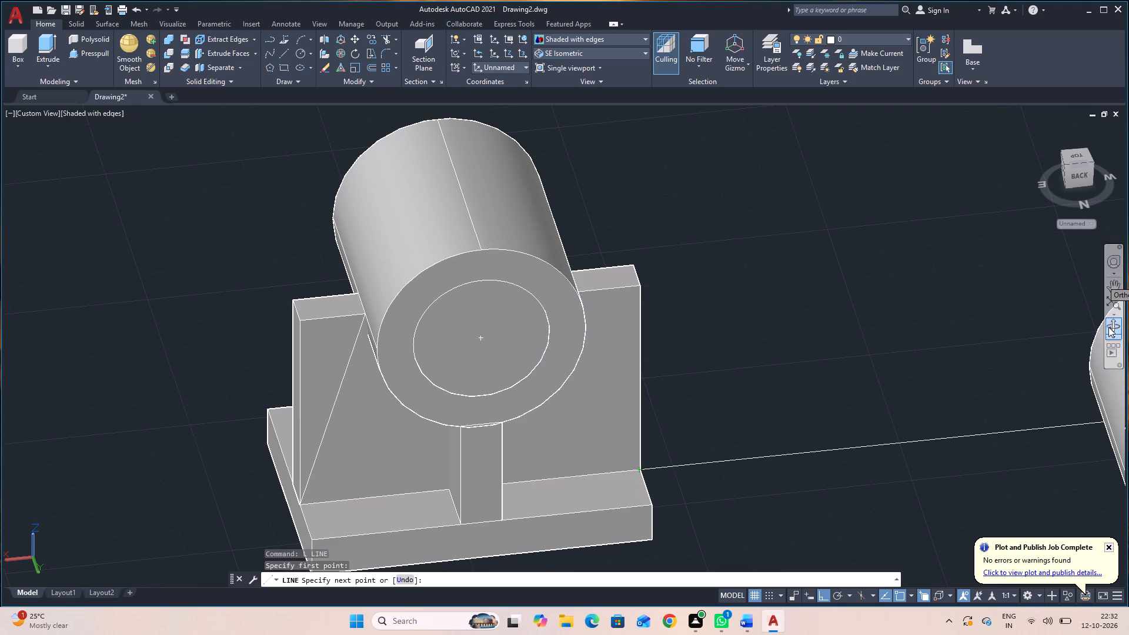
left_click_drag(1063, 330, 934, 334)
key("Escape")
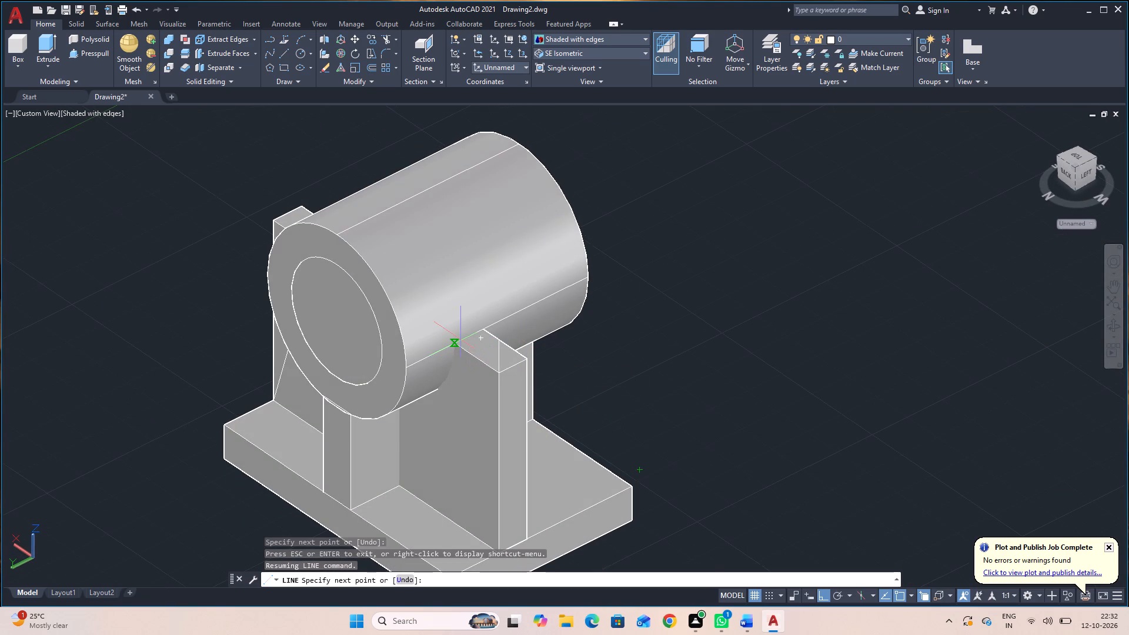
scroll(461, 340, "up", 2)
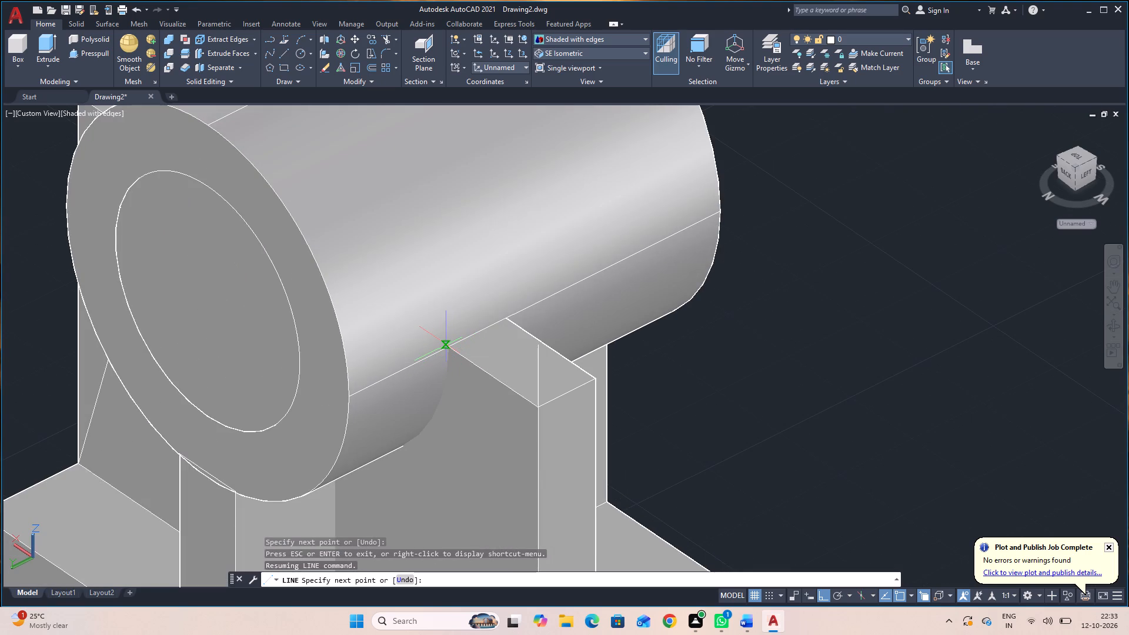
scroll(446, 345, "up", 3)
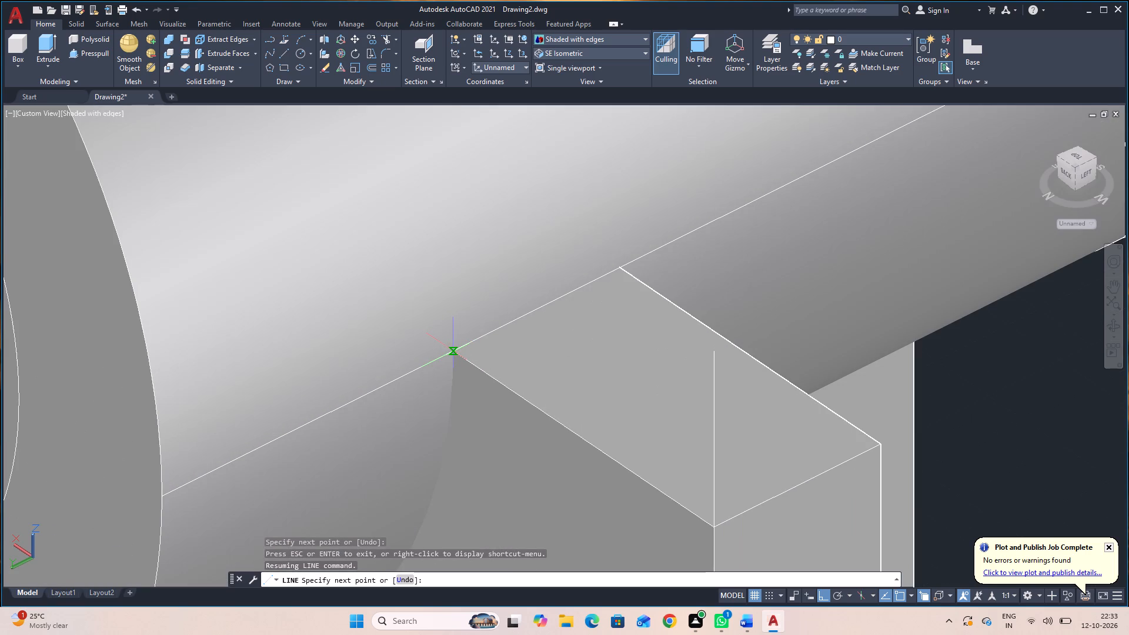
left_click(453, 352)
scroll(482, 362, "down", 3)
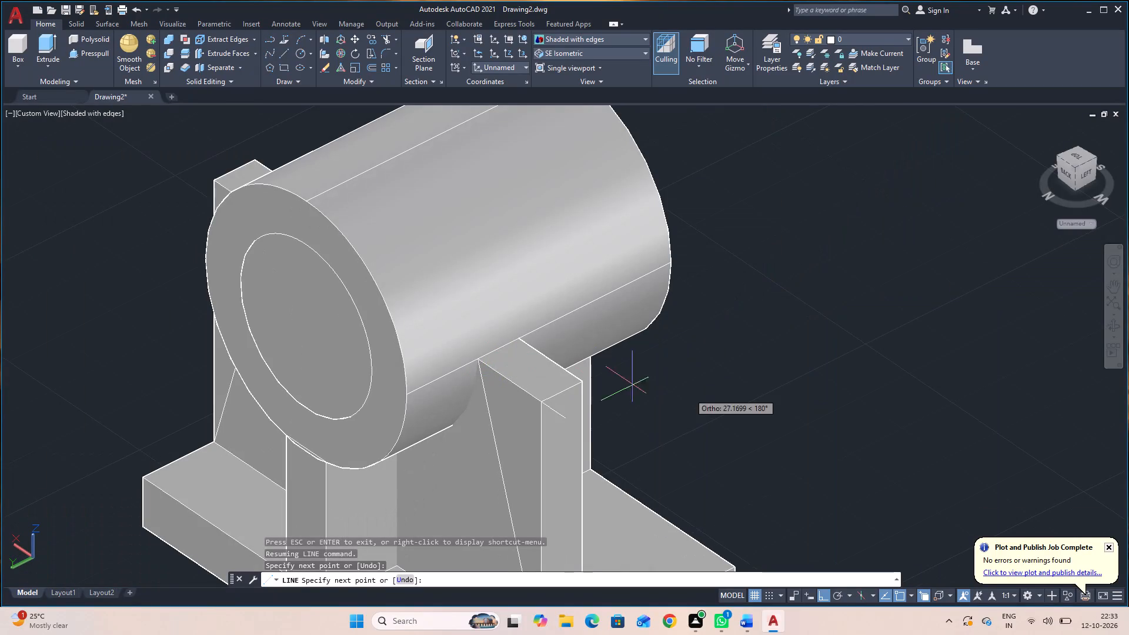
key("Escape")
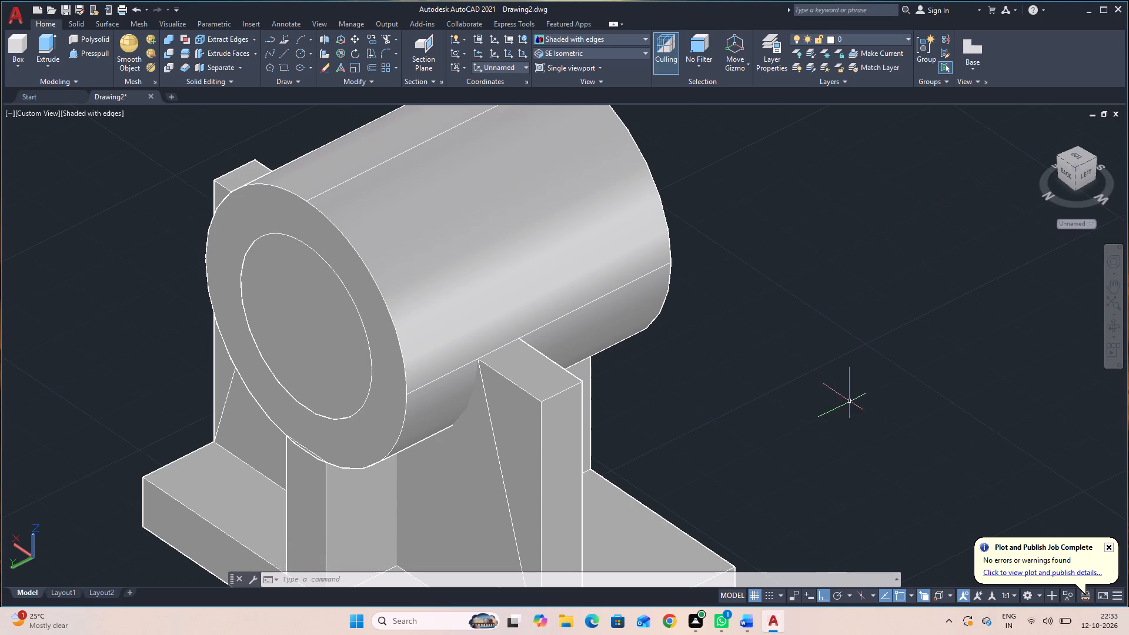
Presspull the two corner areas outside the slanted lines through the plate's thickness to taper it on both sides.
left_click(1112, 319)
left_click_drag(981, 402, 998, 380)
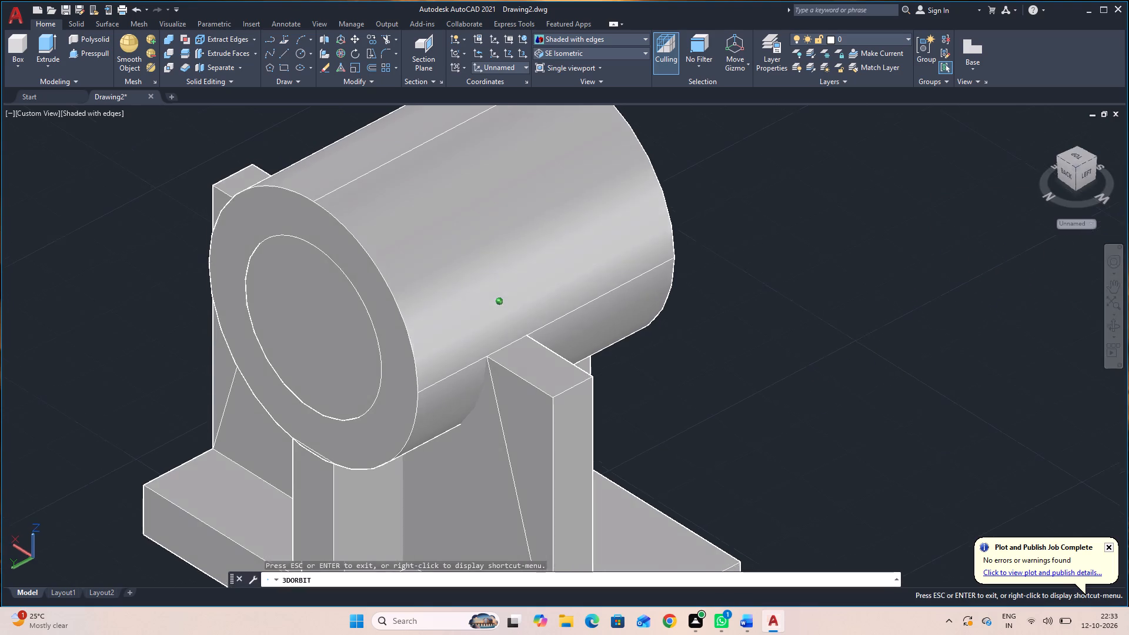
left_click_drag(998, 380, 1047, 378)
left_click_drag(873, 406, 909, 360)
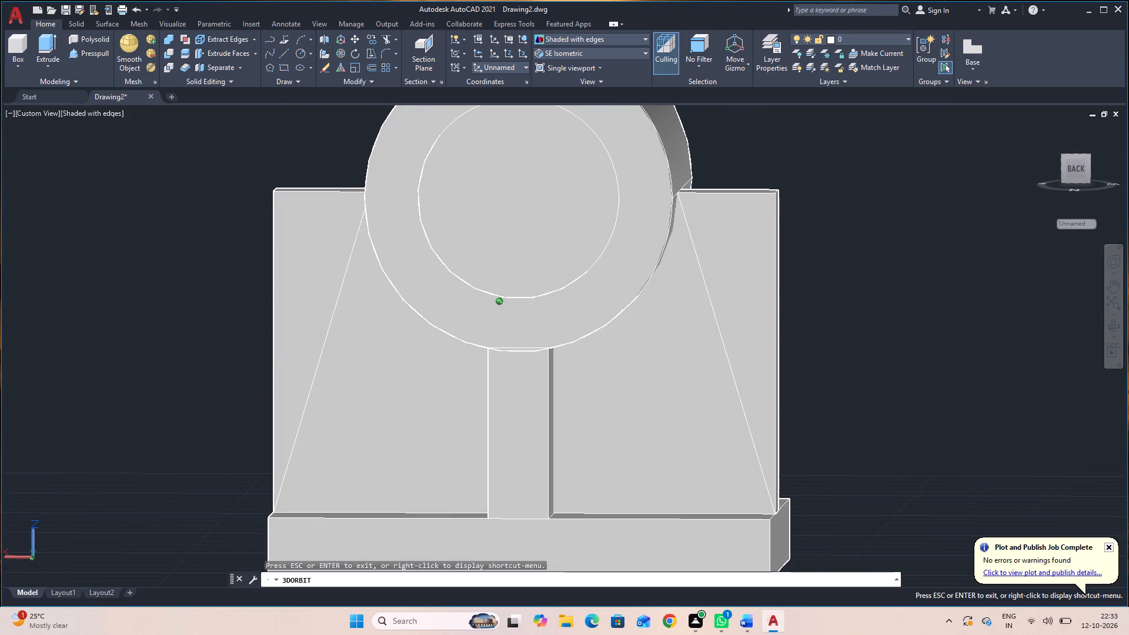
left_click_drag(909, 360, 888, 369)
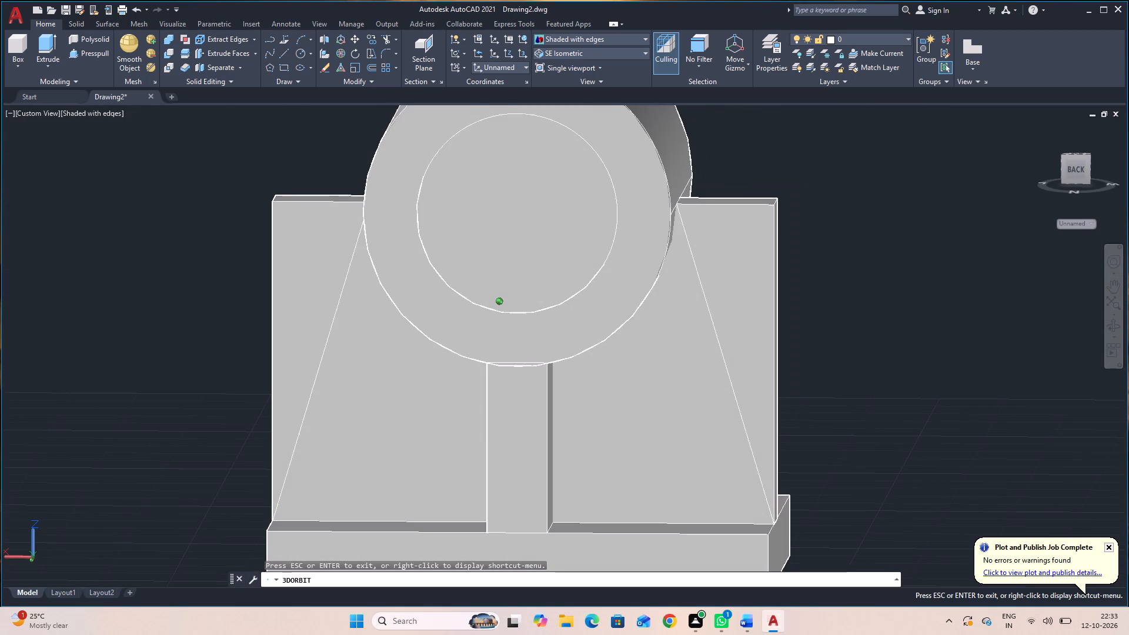
left_click_drag(888, 369, 896, 370)
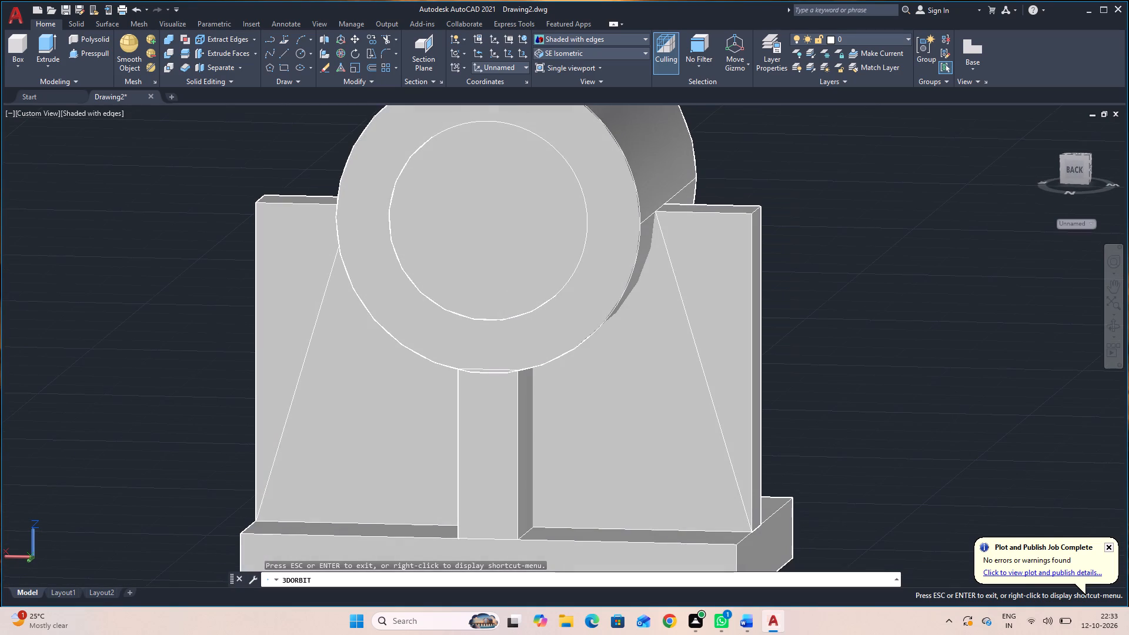
left_click(95, 49)
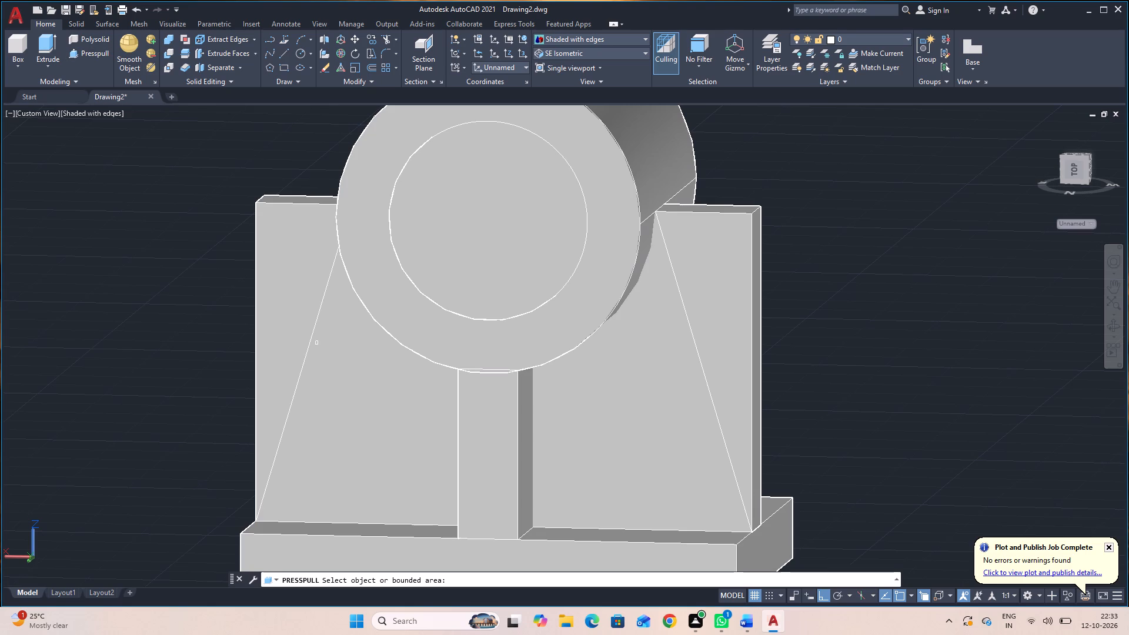
left_click(276, 285)
left_click(229, 156)
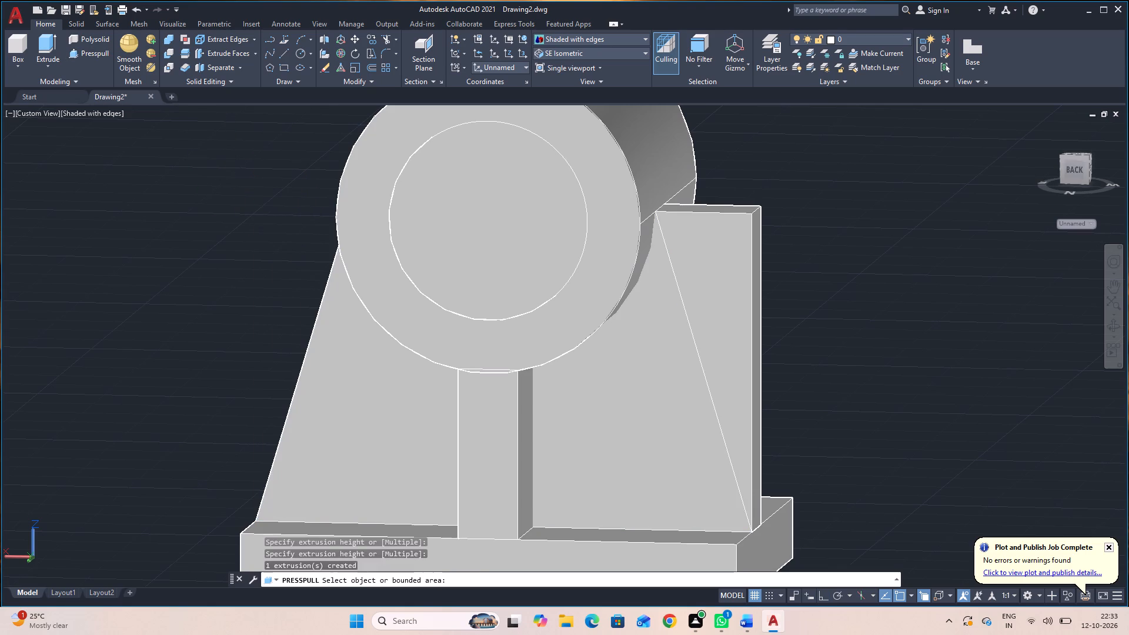
left_click(687, 259)
left_click(748, 224)
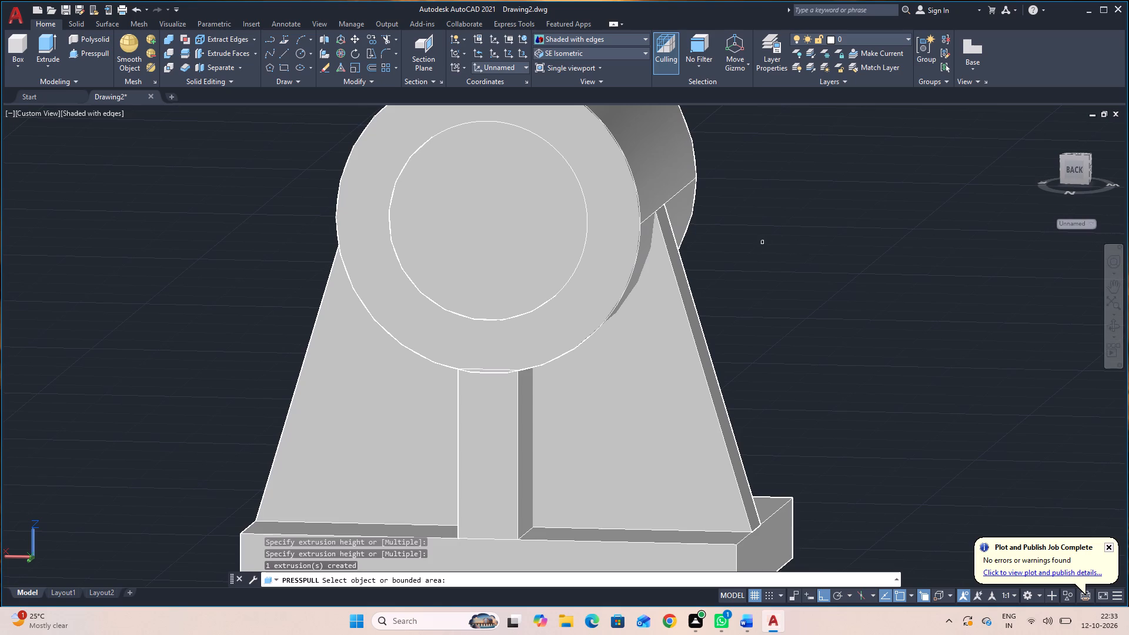
Delete the spare cylinder standing beside the bracket.
scroll(763, 243, "down", 2)
middle_click_drag(844, 288, 660, 291)
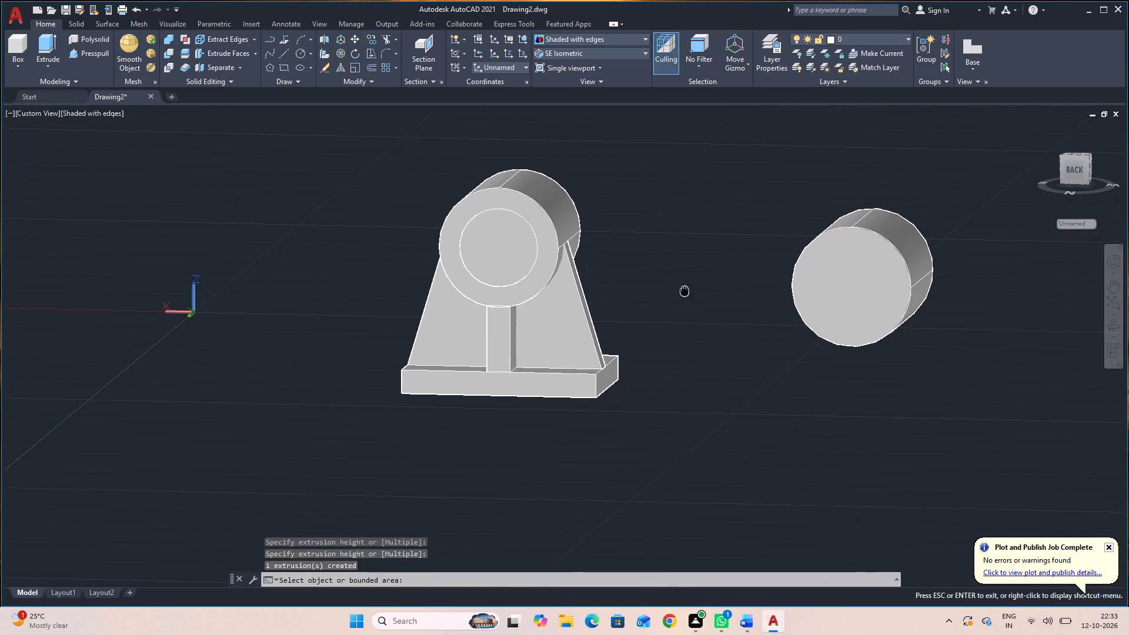
middle_click_drag(660, 291, 597, 320)
left_click(780, 344)
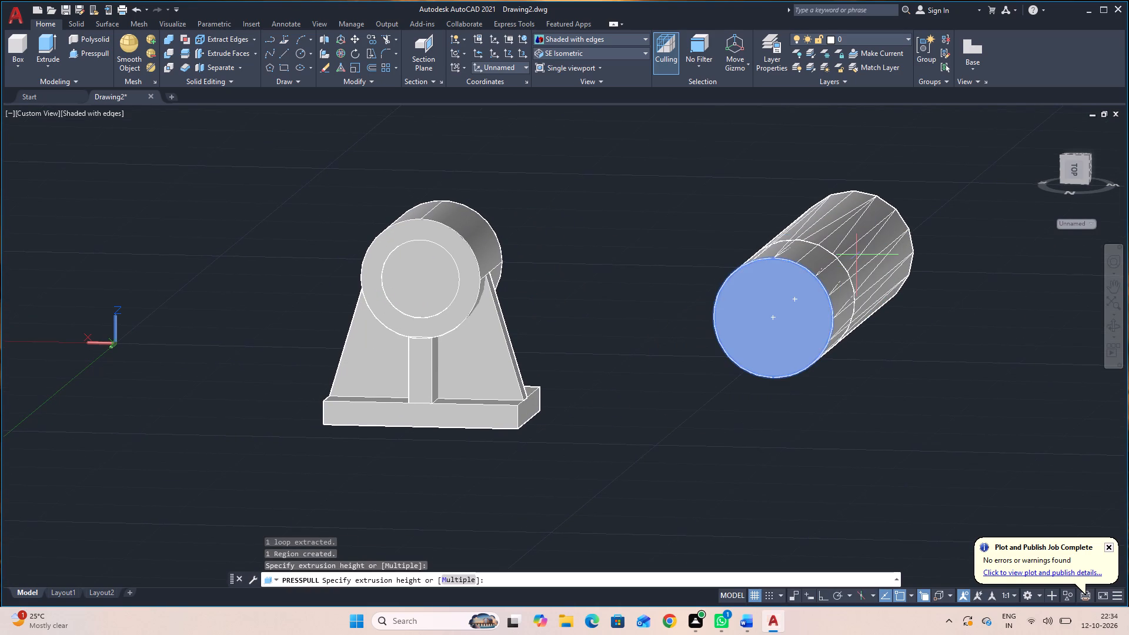
key("Escape")
key("Escape")
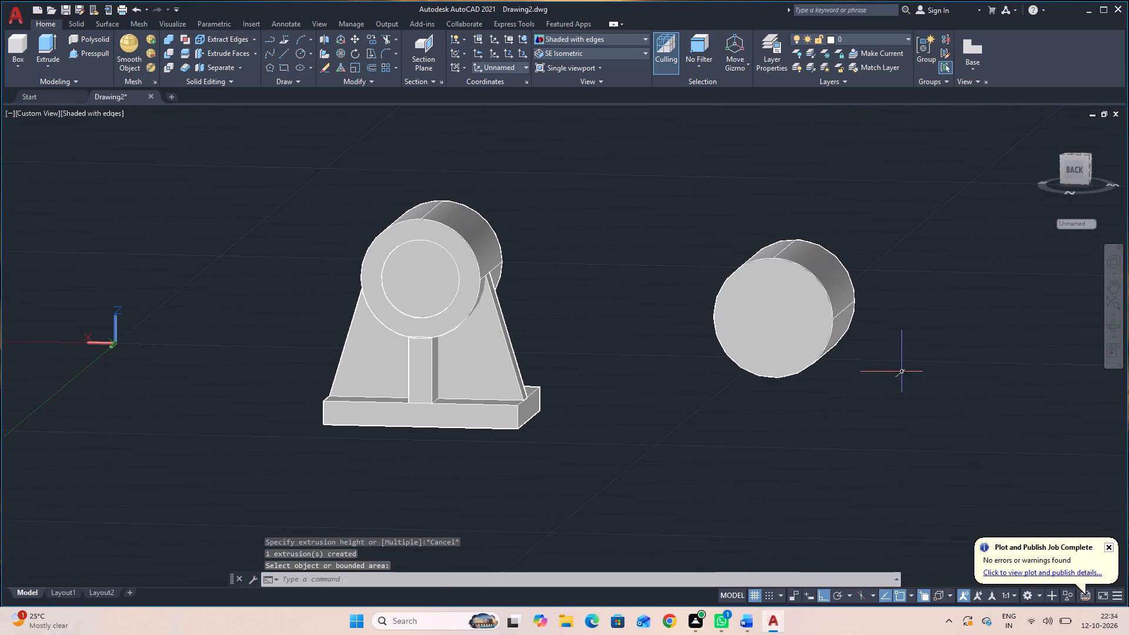
left_click(904, 372)
left_click(736, 229)
key("Delete")
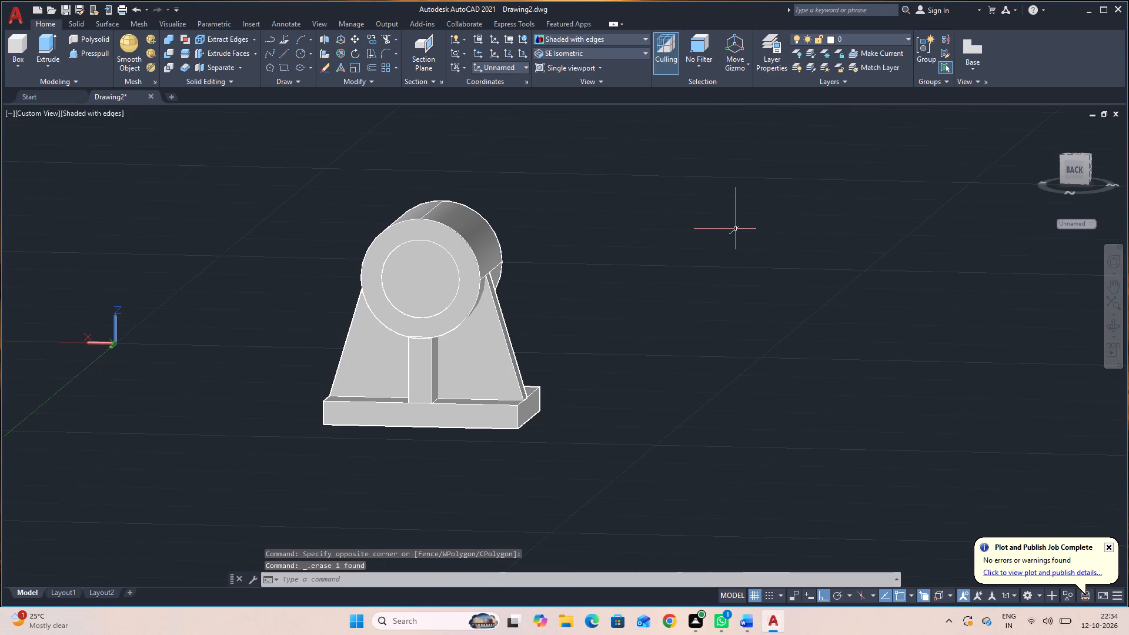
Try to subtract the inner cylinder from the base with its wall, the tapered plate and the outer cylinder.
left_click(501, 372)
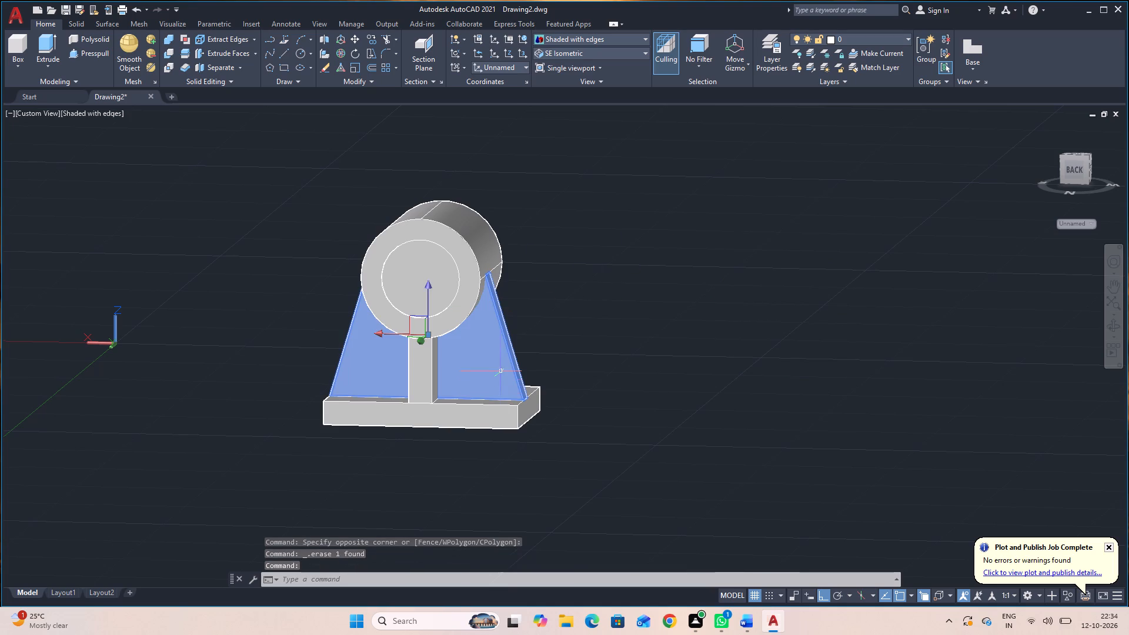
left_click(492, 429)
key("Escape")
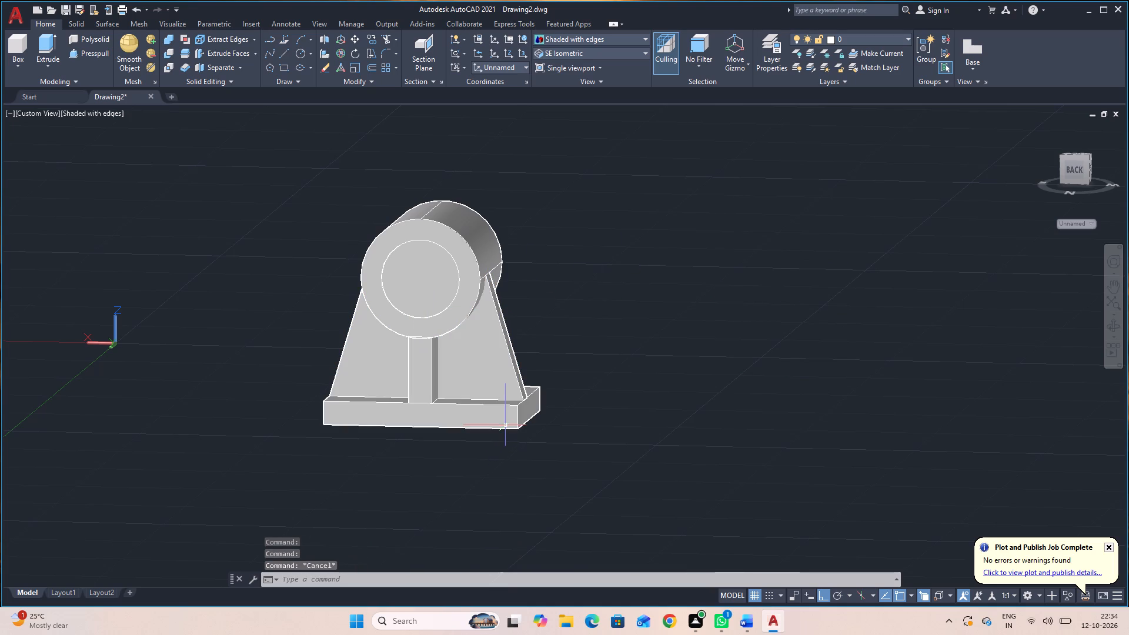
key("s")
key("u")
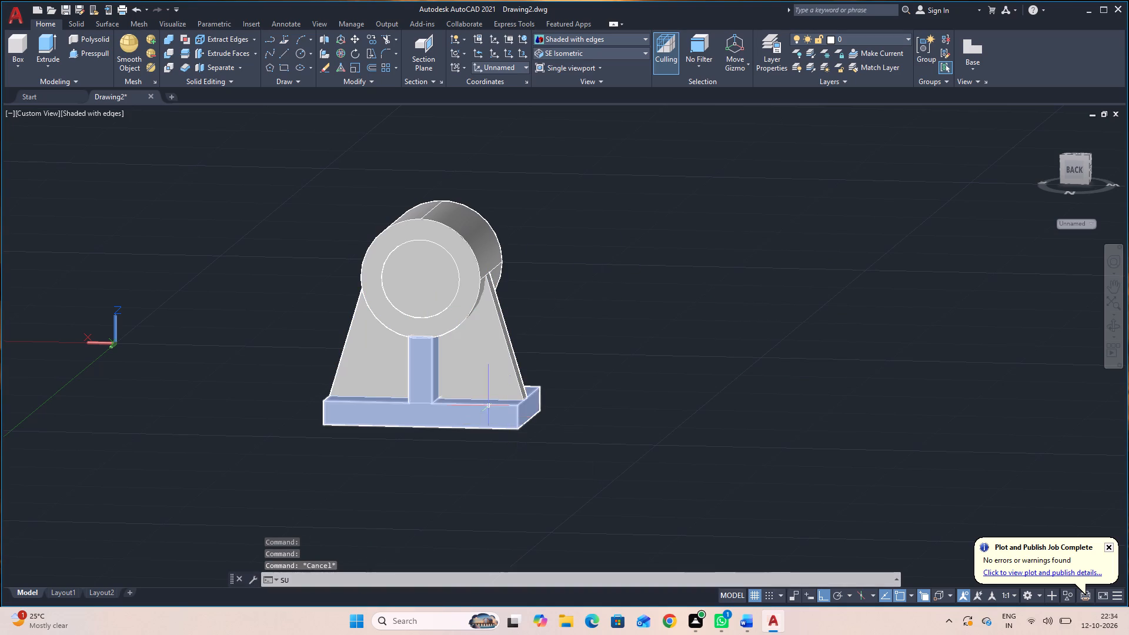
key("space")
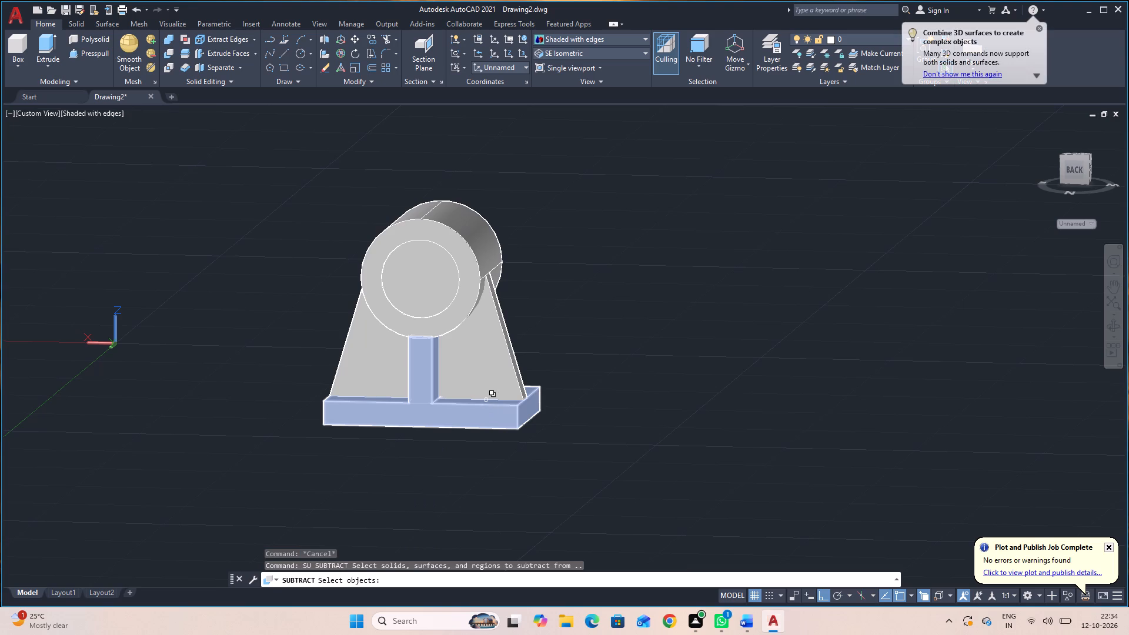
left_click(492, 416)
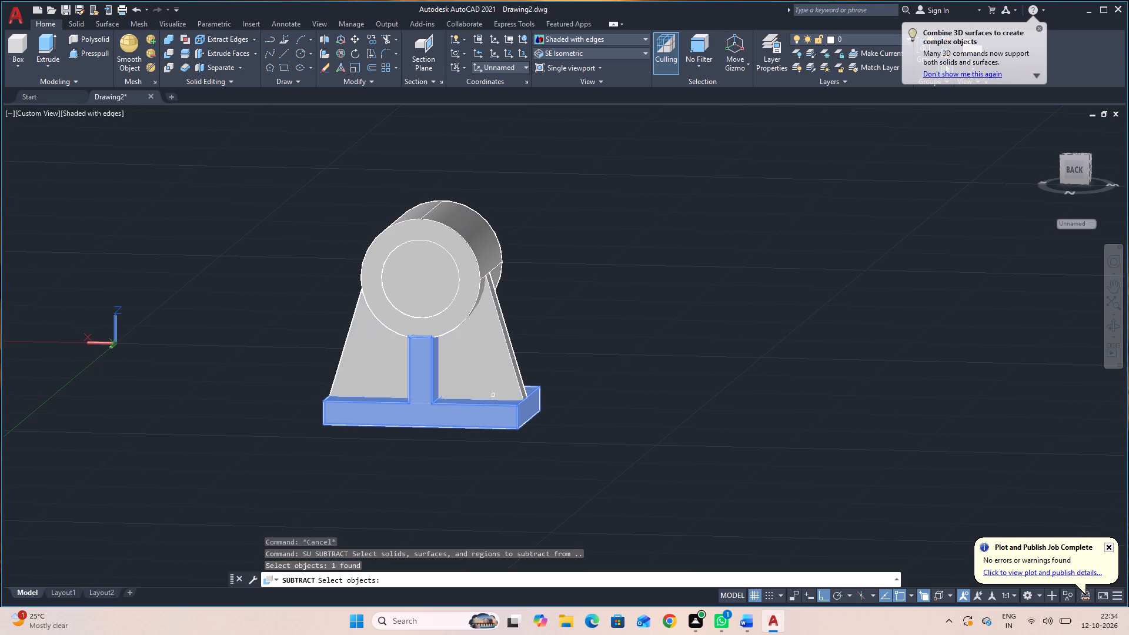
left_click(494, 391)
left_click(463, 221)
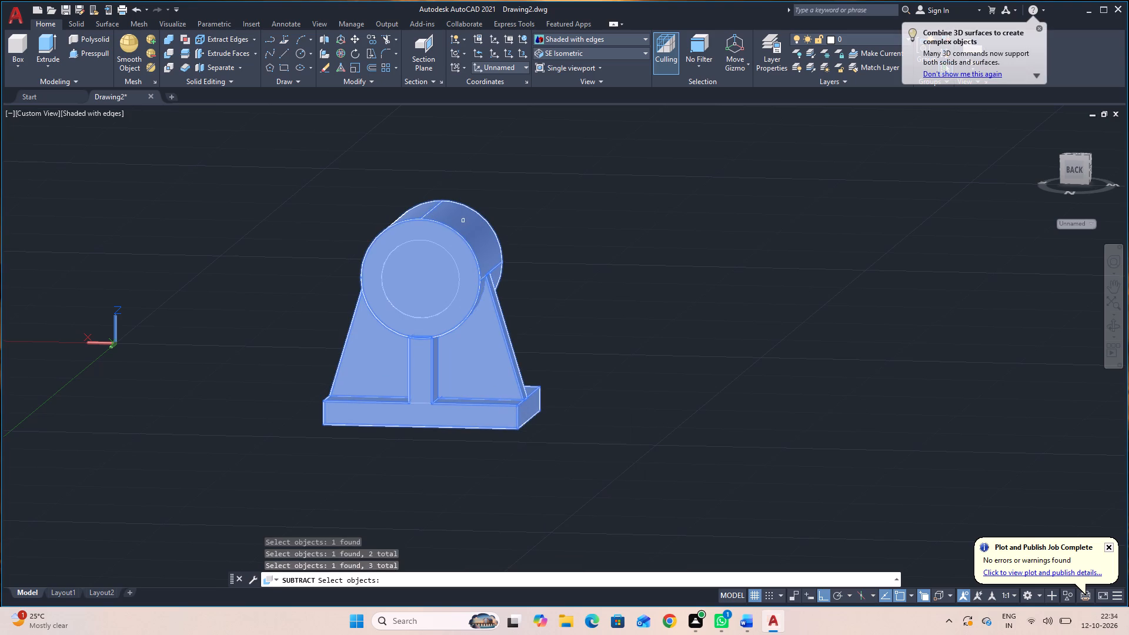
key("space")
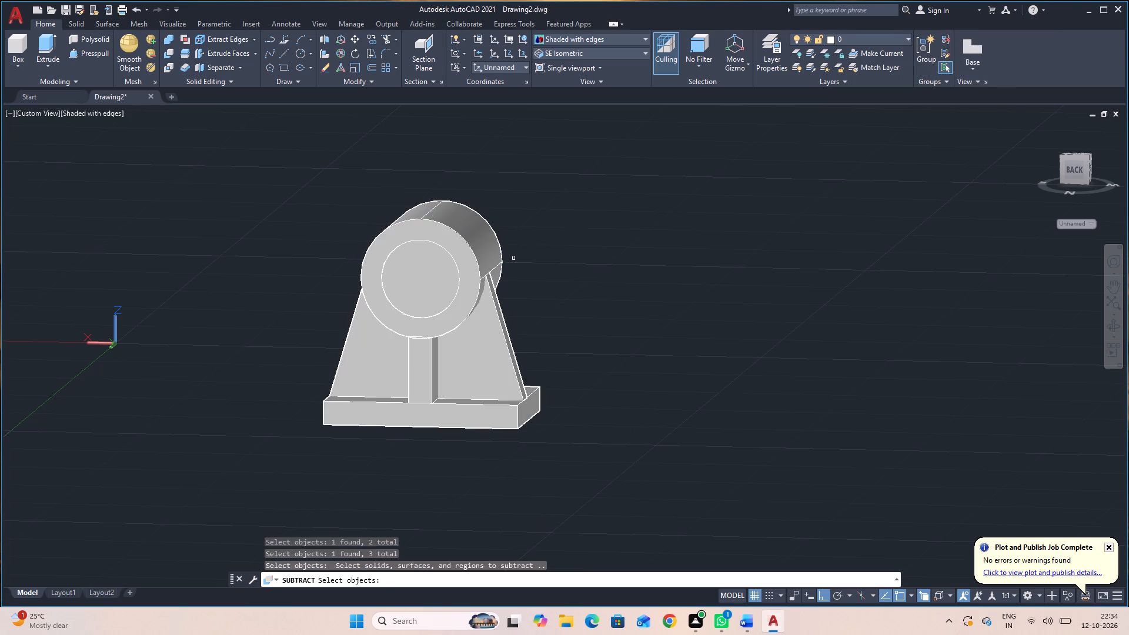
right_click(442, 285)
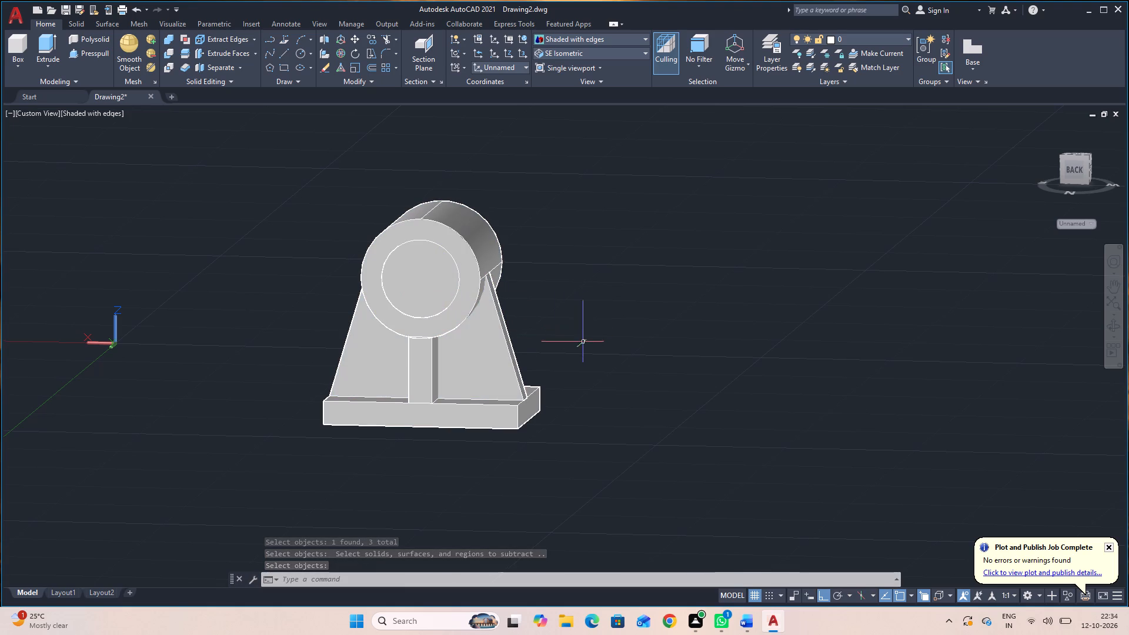
Subtract the inner cylinder from the tapered plate, the base with its wall and the outer cylinder to bore the hole.
key("s")
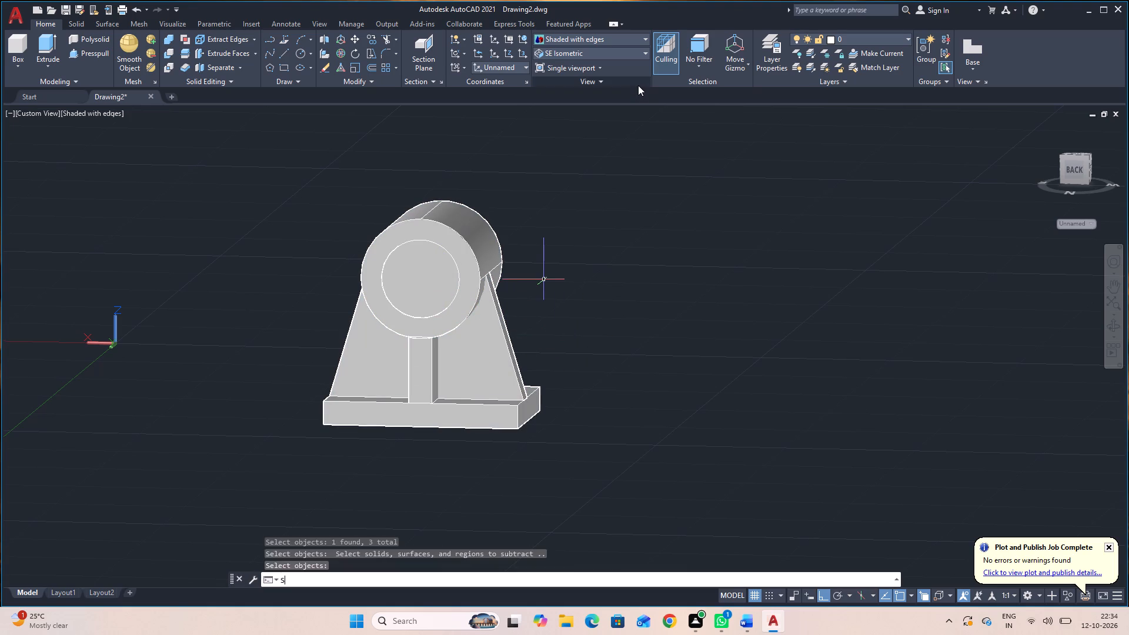
key("u")
key("space")
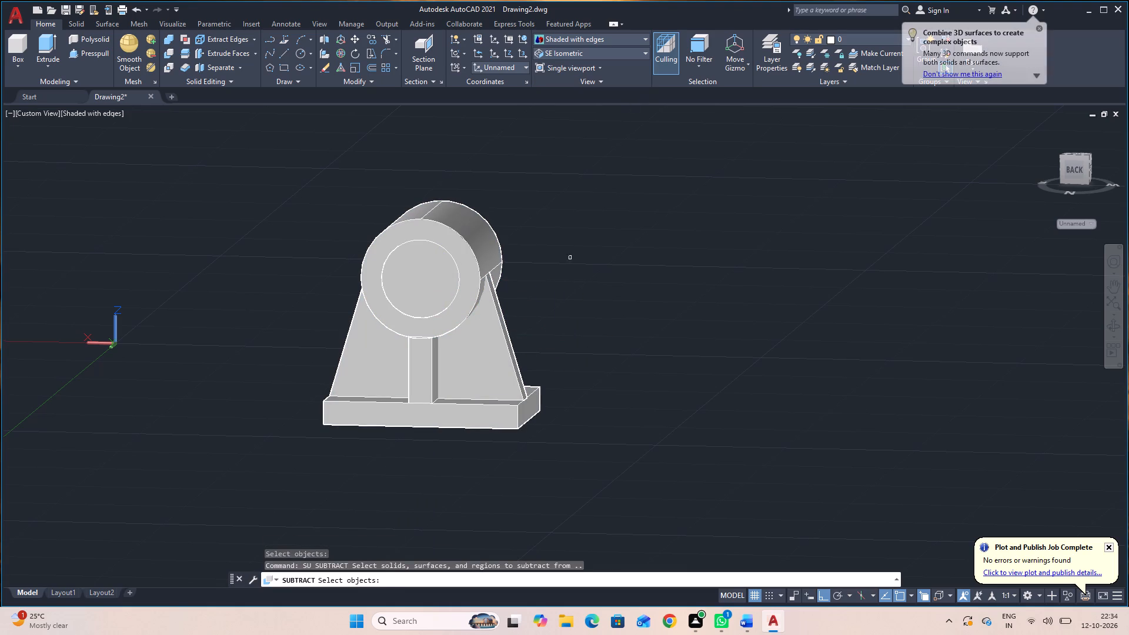
left_click(463, 384)
left_click(459, 419)
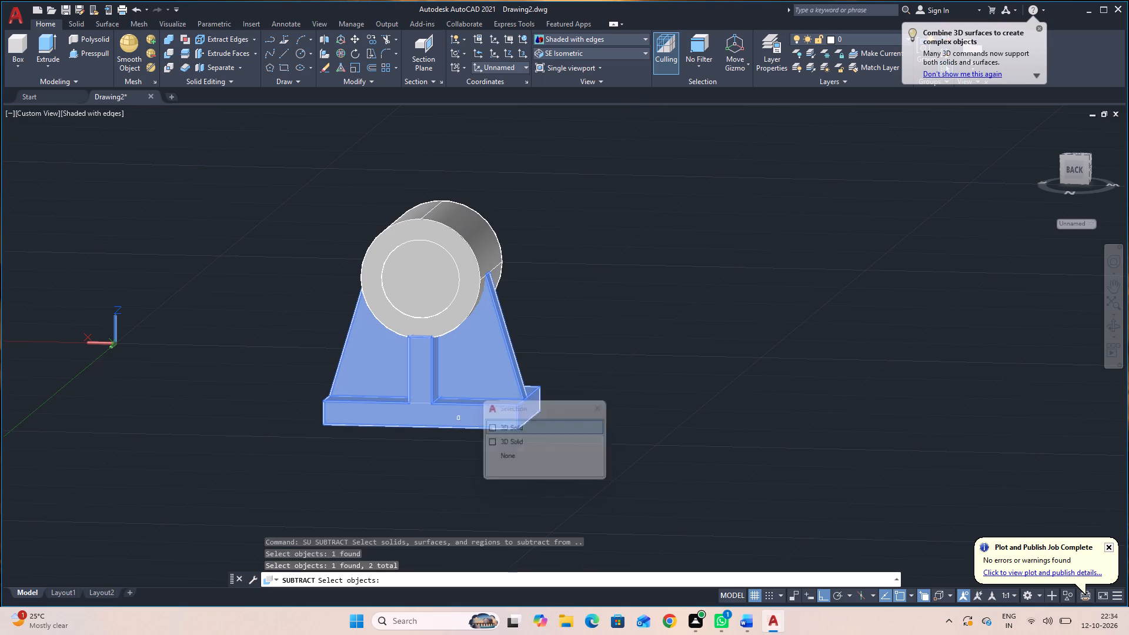
left_click(485, 235)
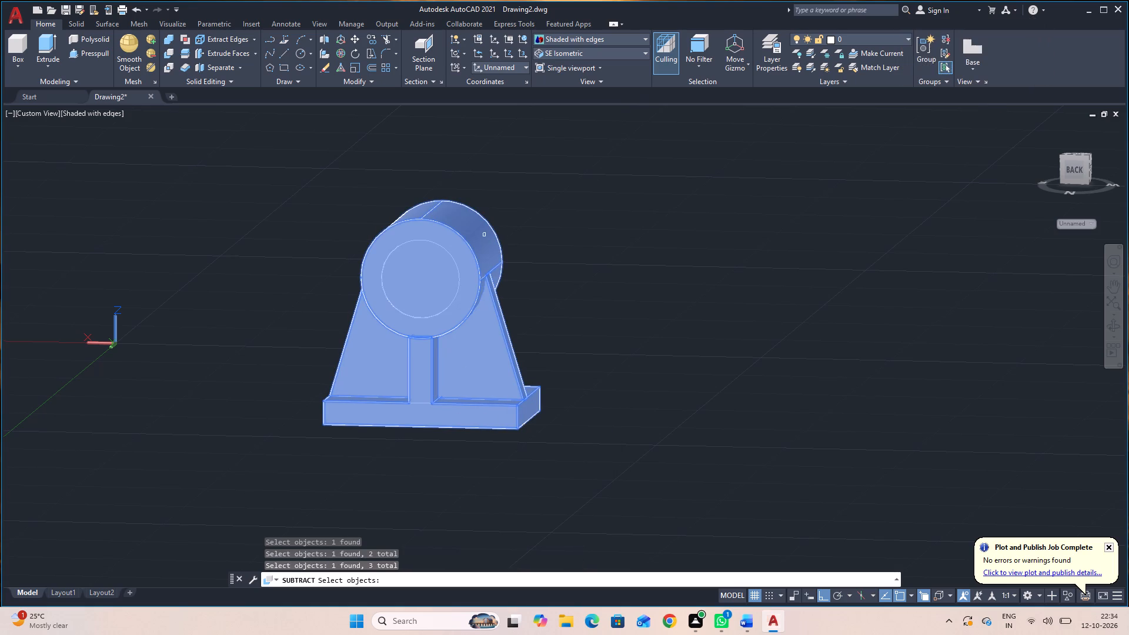
key("space")
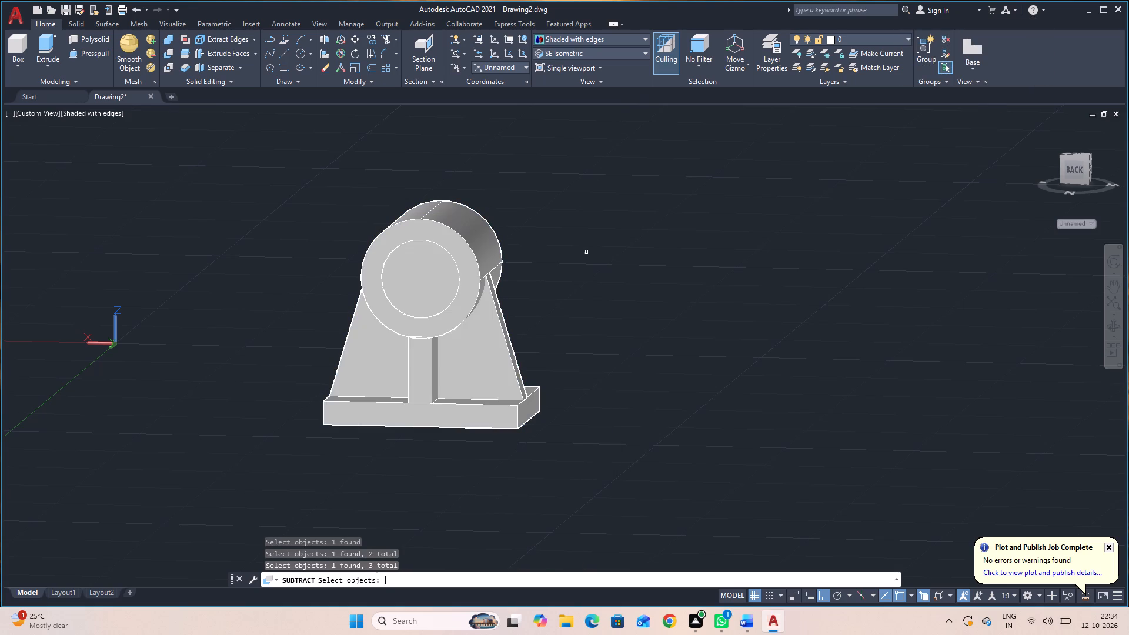
left_click(430, 280)
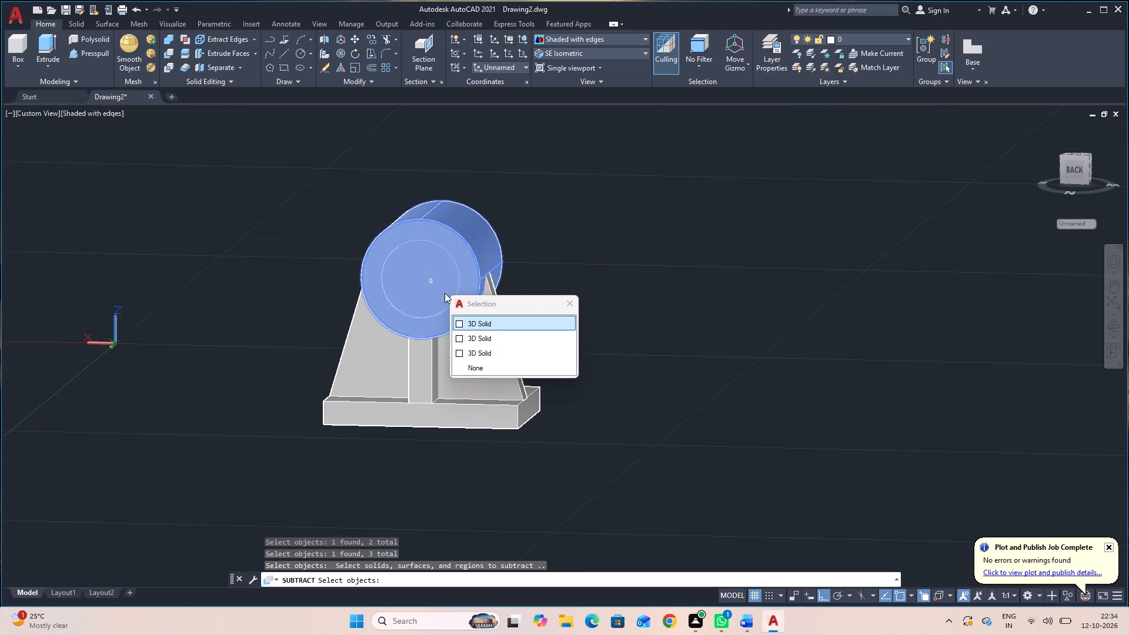
left_click(476, 332)
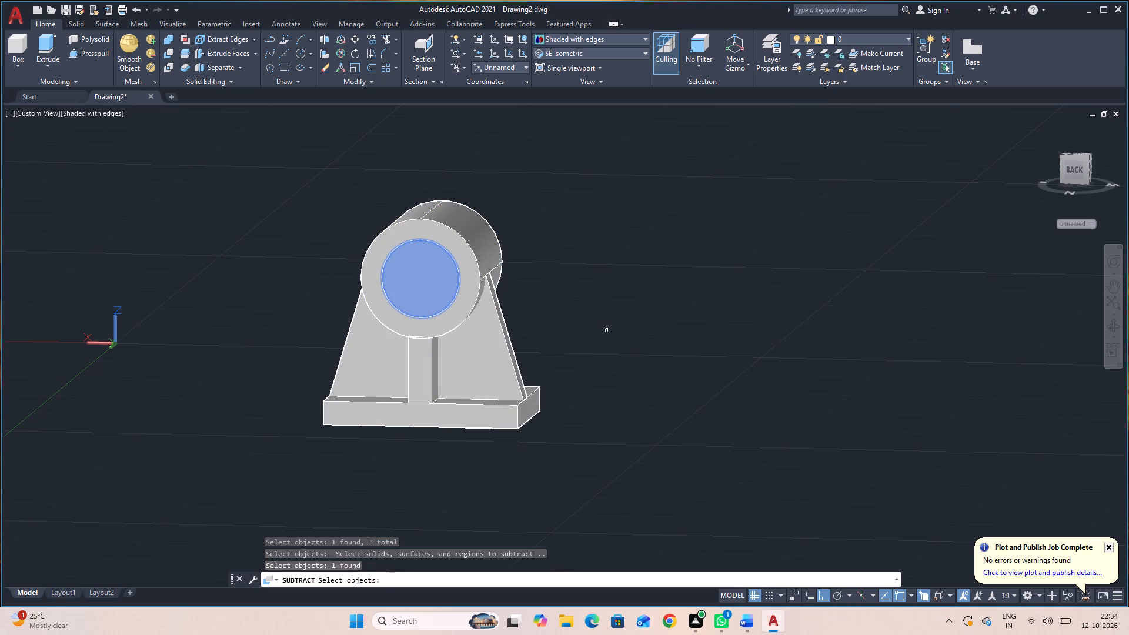
key("space")
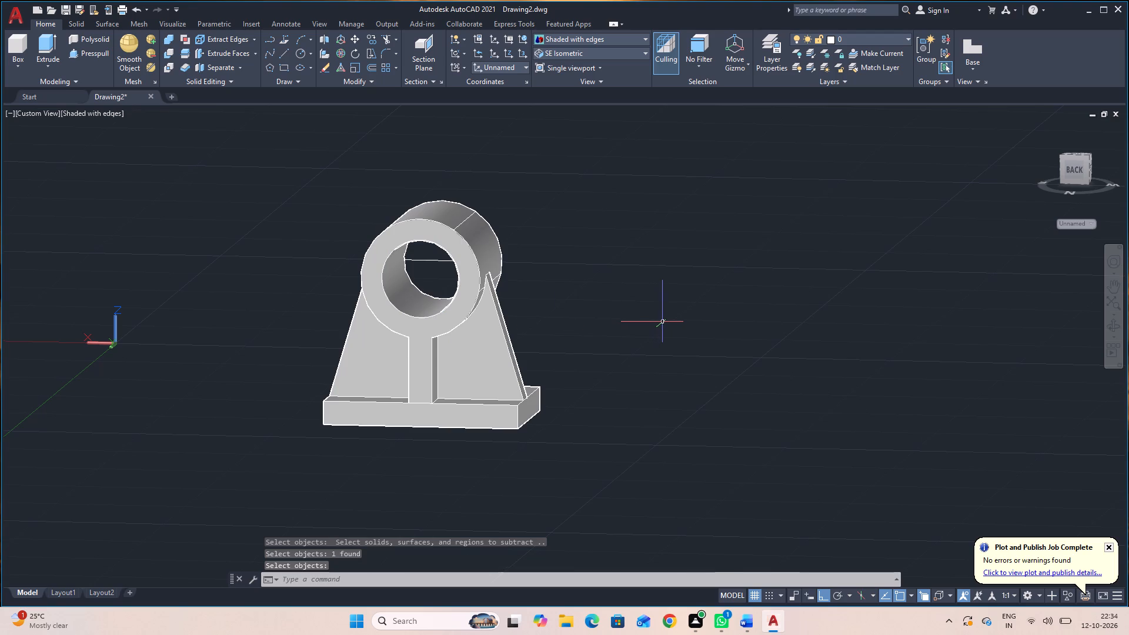
Move the bored bracket sideways, from its lower base corner, clear of the leftover construction lines.
left_click(364, 409)
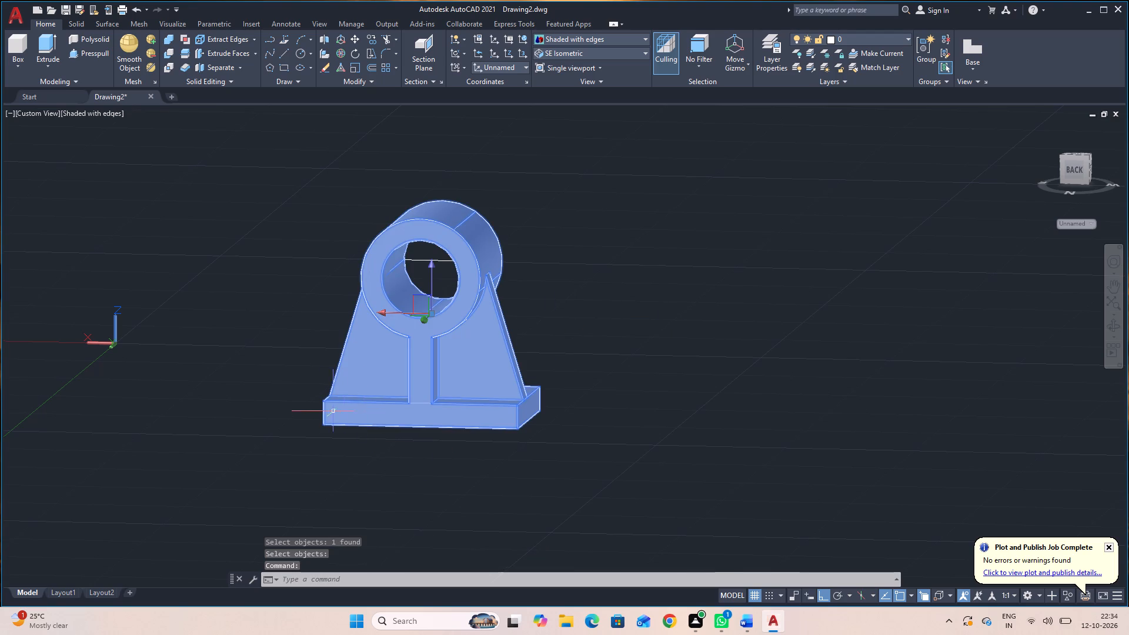
type("M")
key("space")
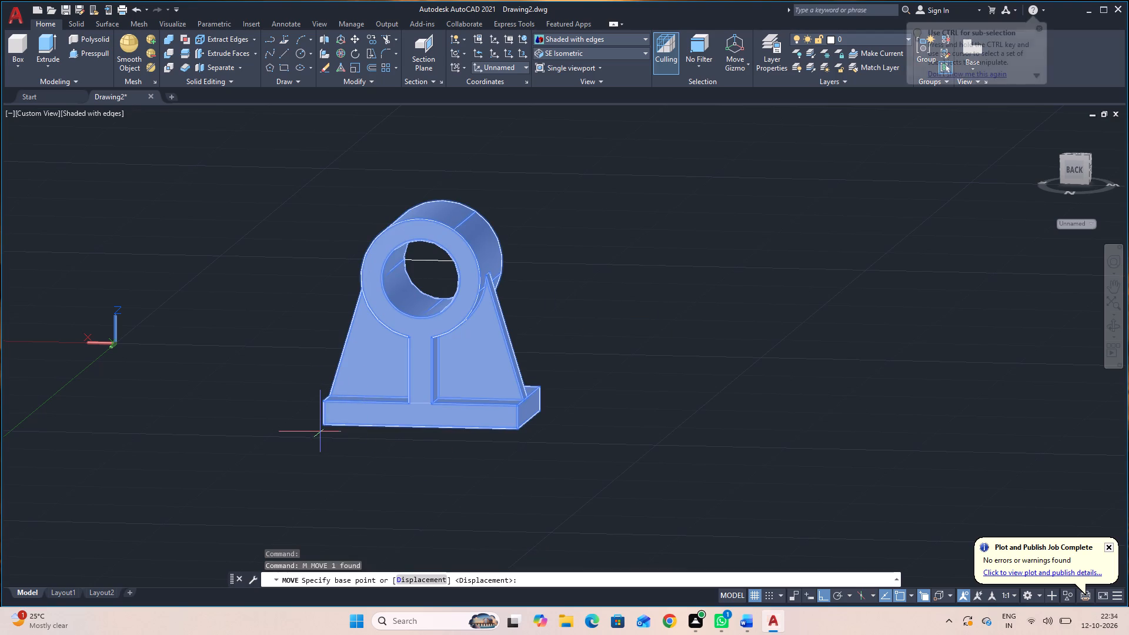
left_click(322, 426)
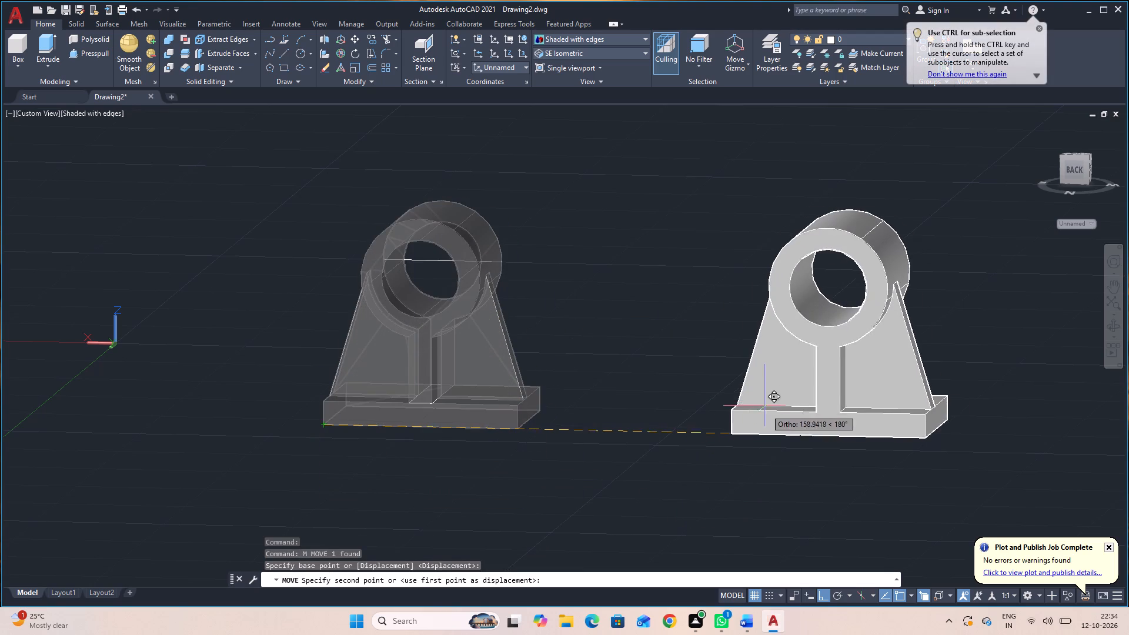
left_click(773, 417)
Delete all the construction lines left behind at the bracket's former position.
left_click(564, 441)
left_click(309, 174)
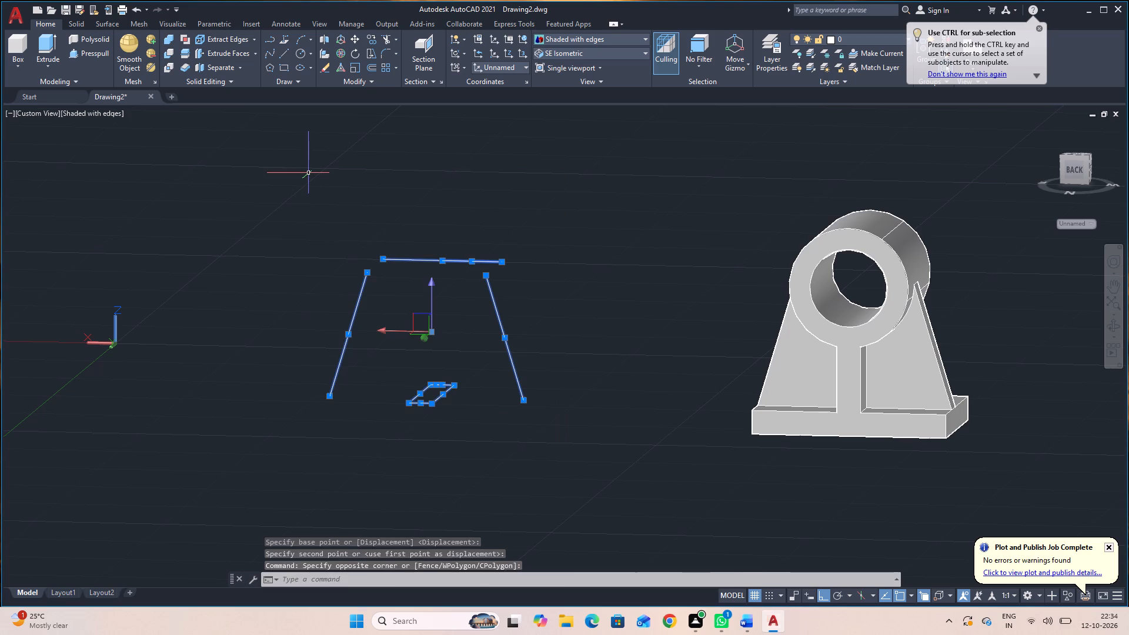
key("Delete")
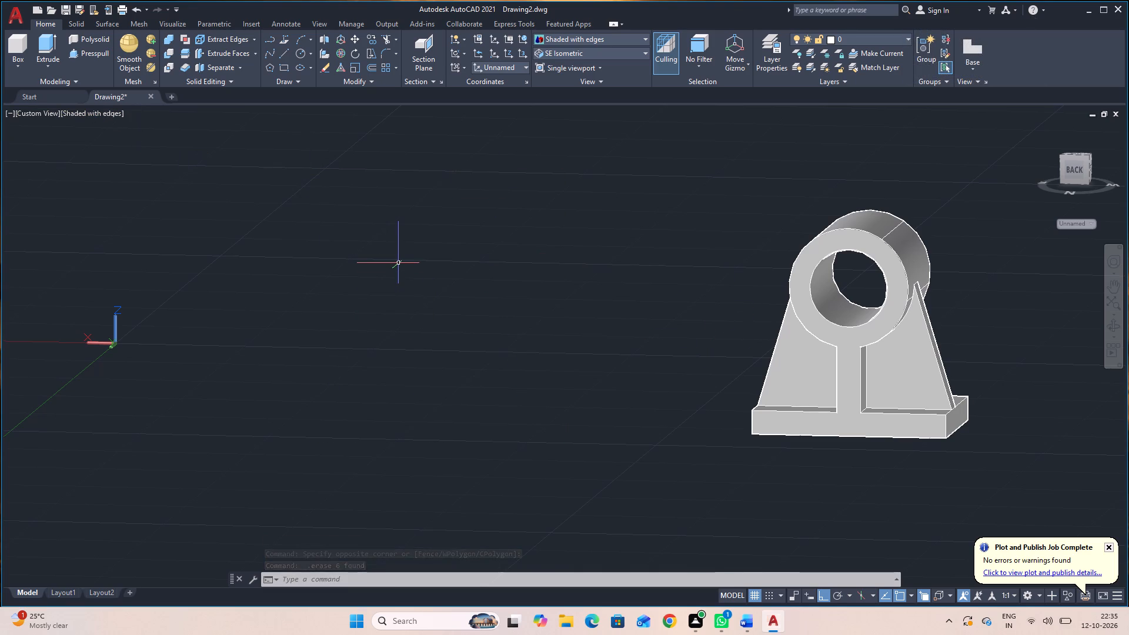
Draw a horizontal line through the bore centre across the full width of the cylinder's front face.
key("l")
key("space")
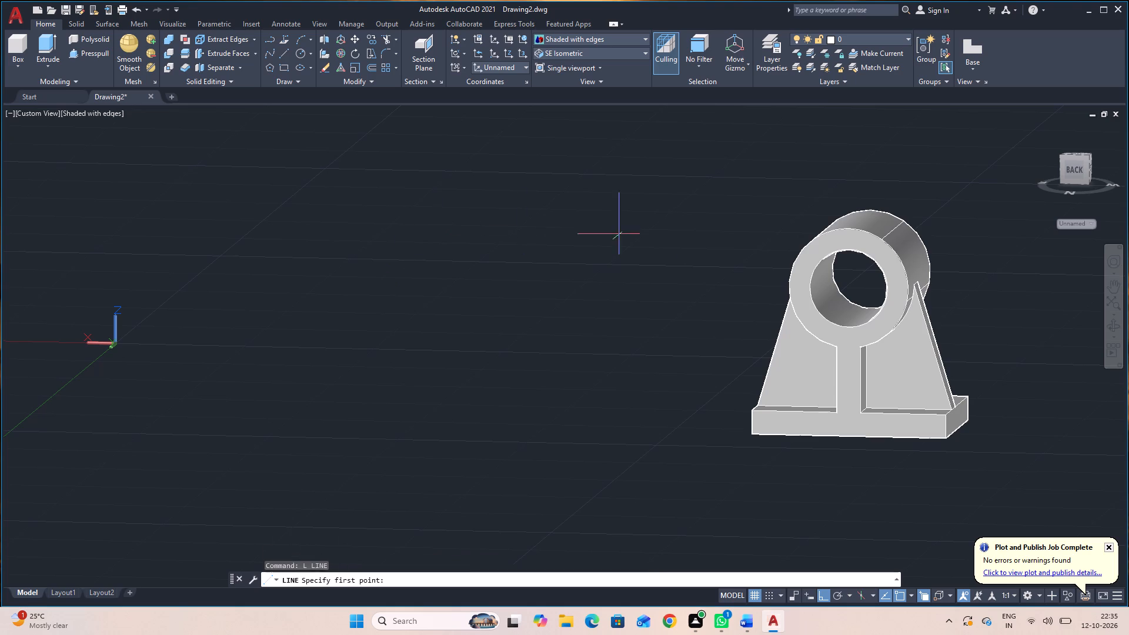
left_click(852, 292)
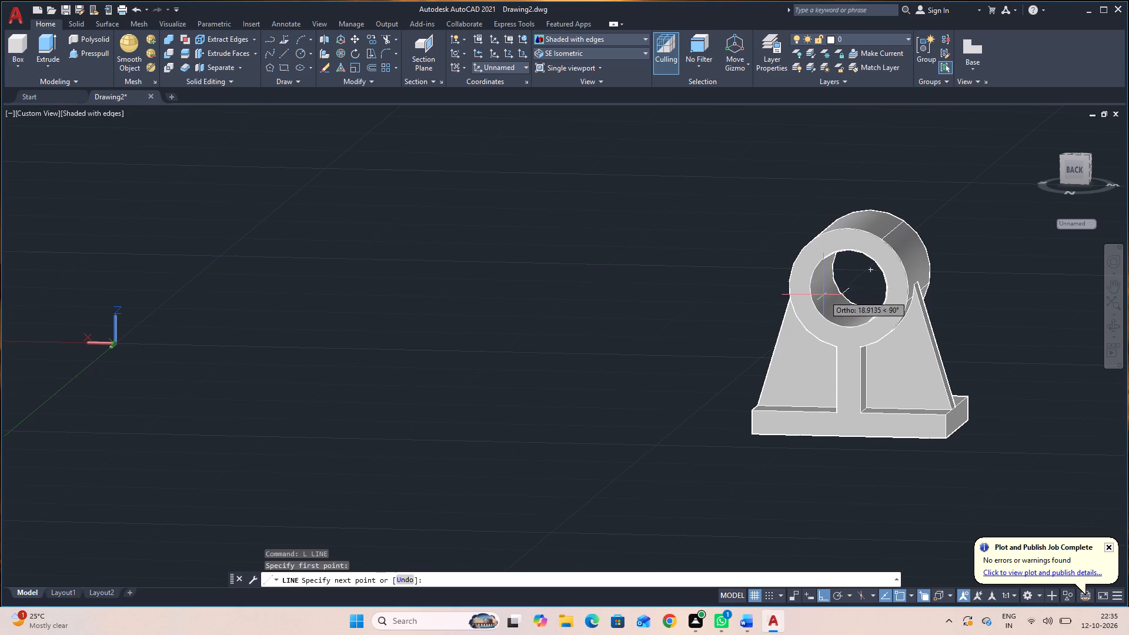
left_click(791, 287)
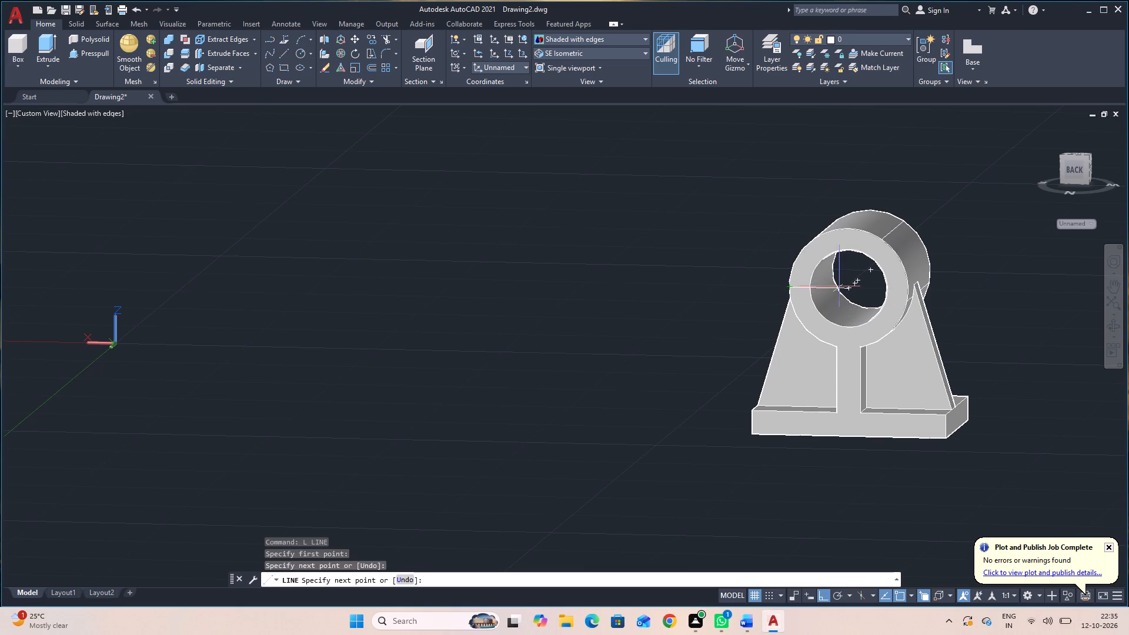
left_click(911, 290)
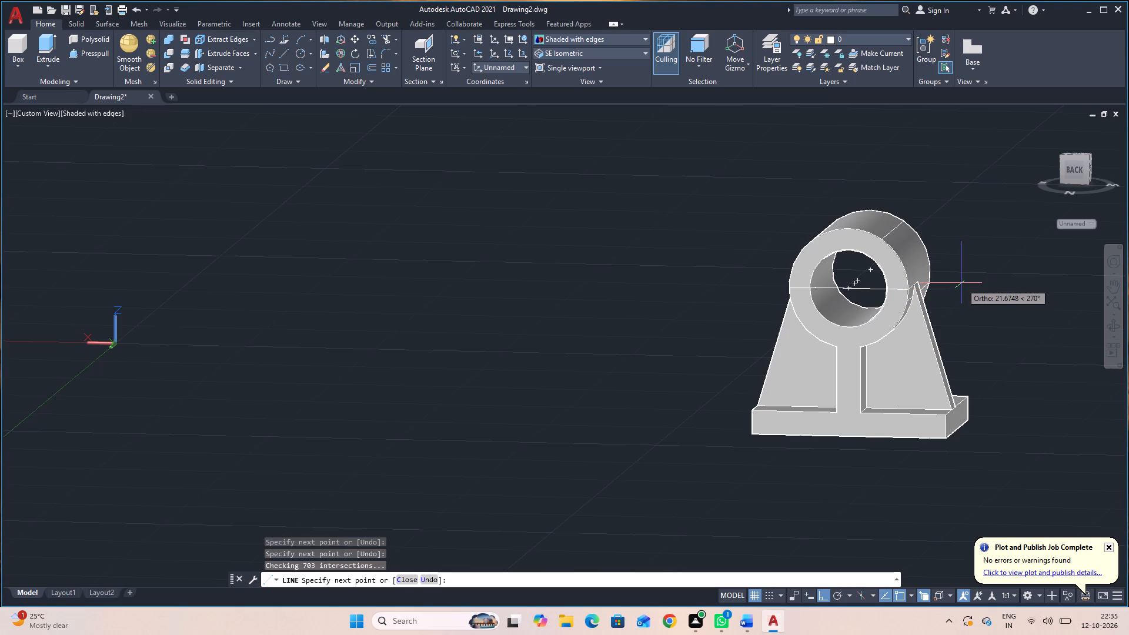
key("Escape")
Presspull the ring area above the horizontal line back through the cylinder to cut away its upper half.
left_click(86, 47)
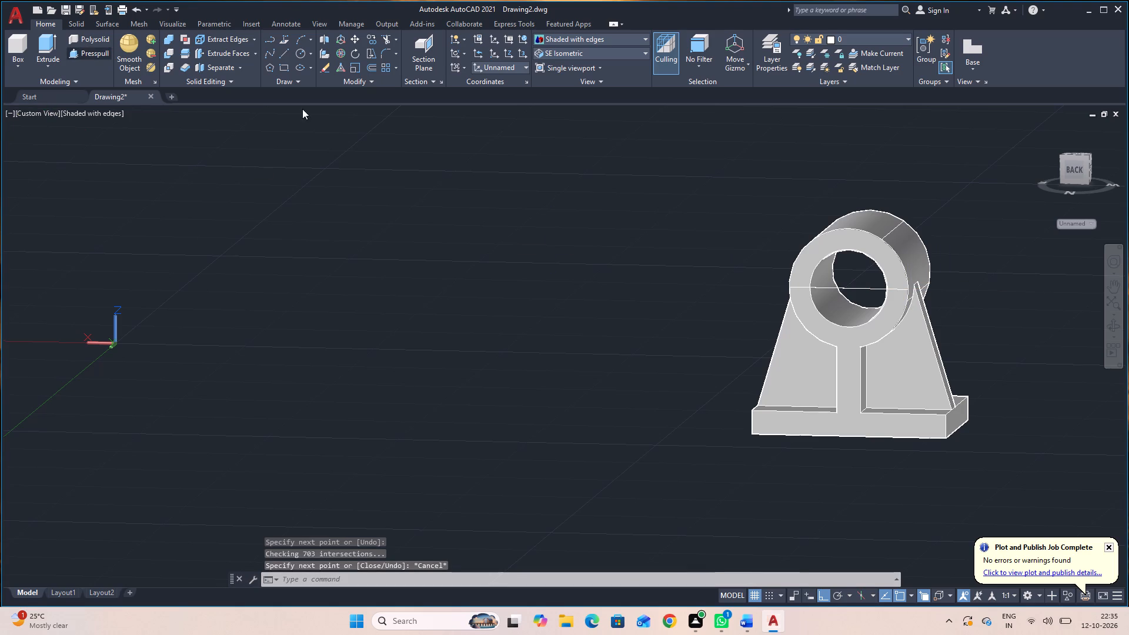
left_click(808, 266)
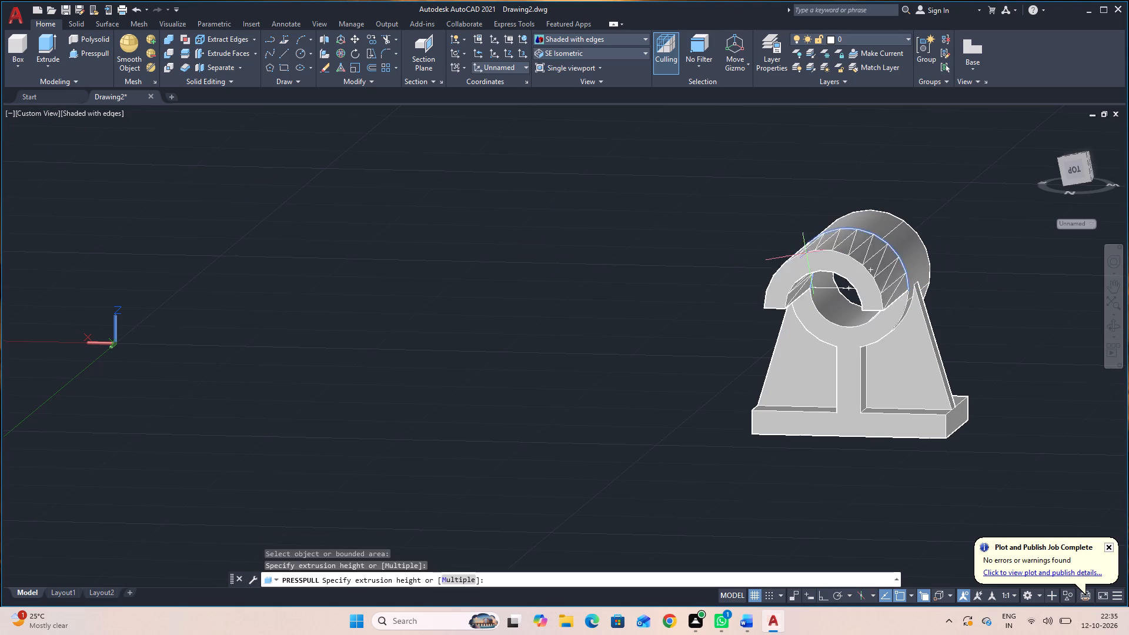
left_click(869, 164)
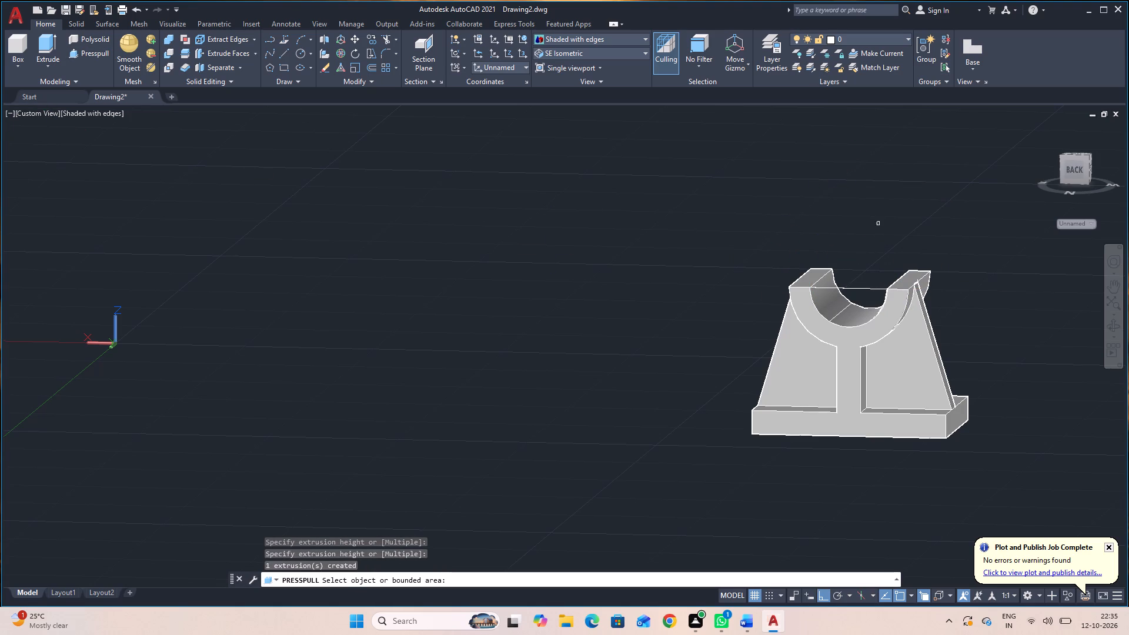
key("Escape")
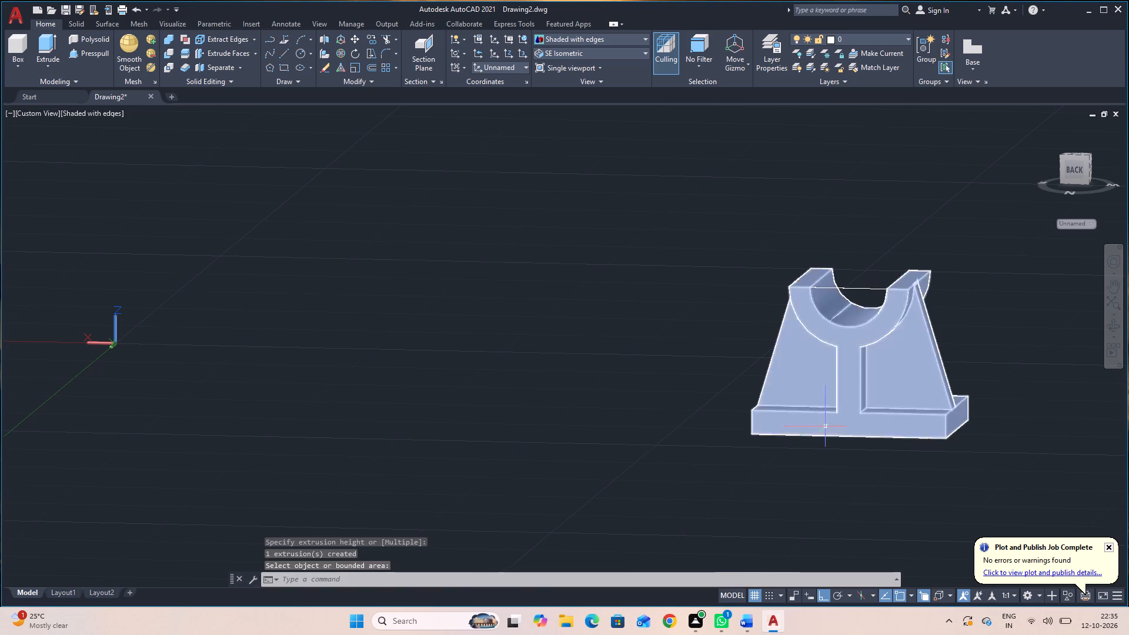
Move the half-cylinder bracket sideways, from its lower base corner, away from the dividing line.
left_click(826, 427)
type("M")
key("space")
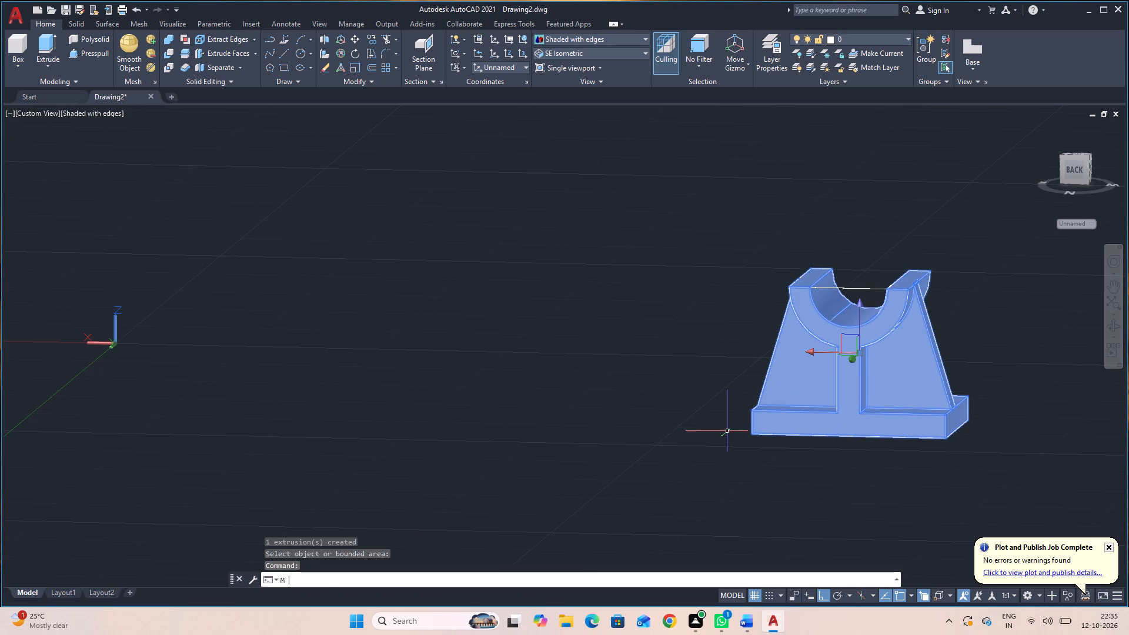
left_click(751, 434)
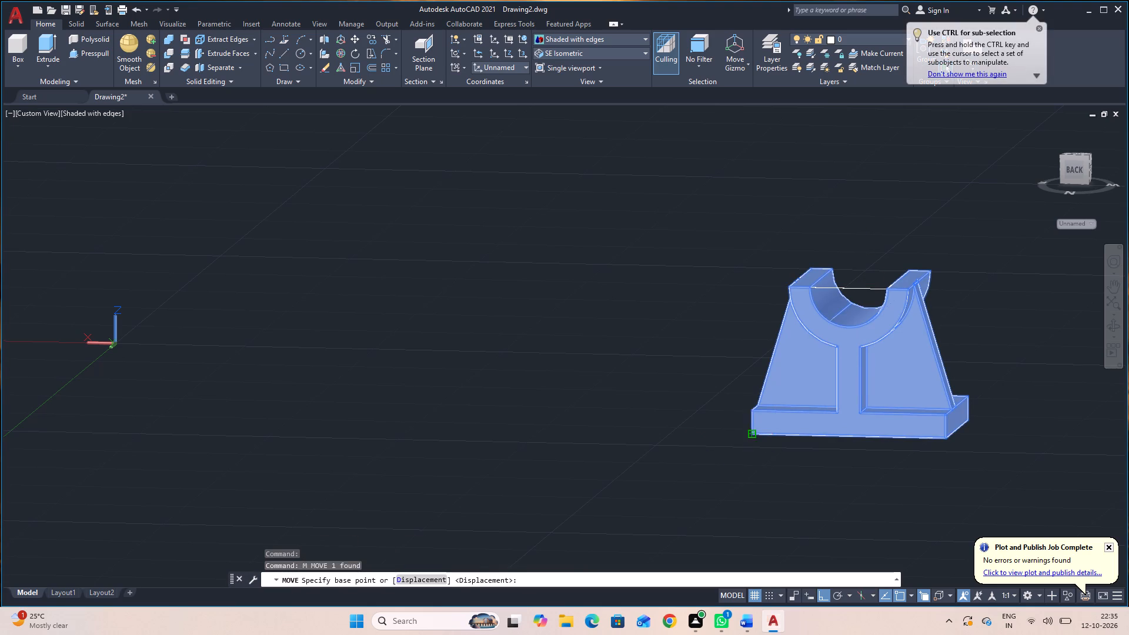
left_click(431, 418)
Delete the leftover dividing line segments beside the bracket.
left_click_drag(843, 390, 848, 378)
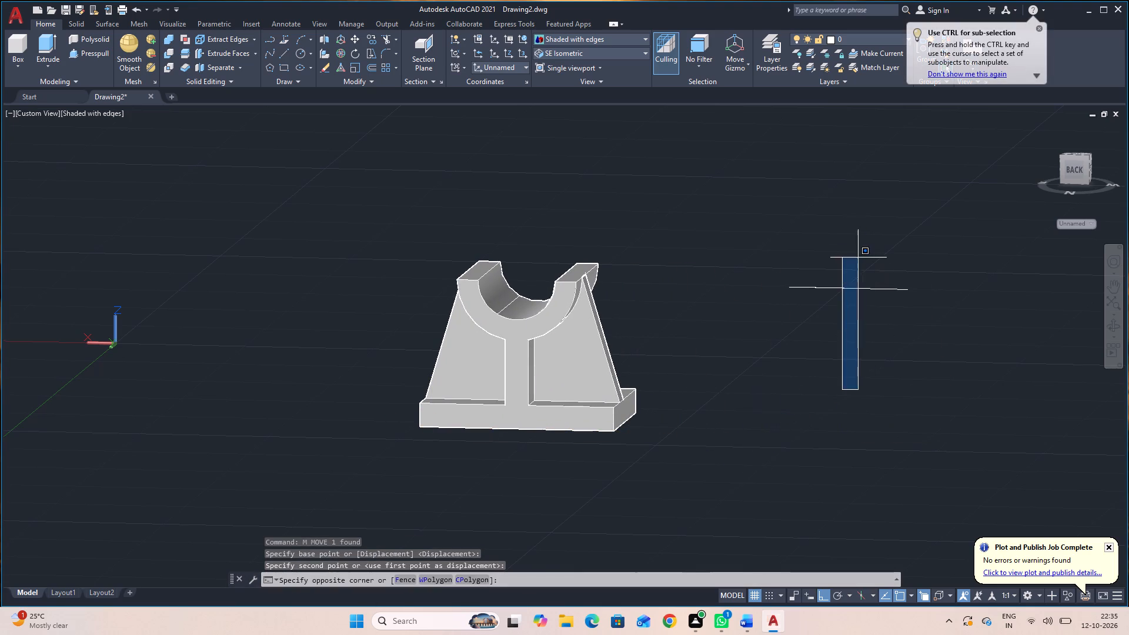
left_click(850, 250)
left_click(945, 305)
left_click(683, 233)
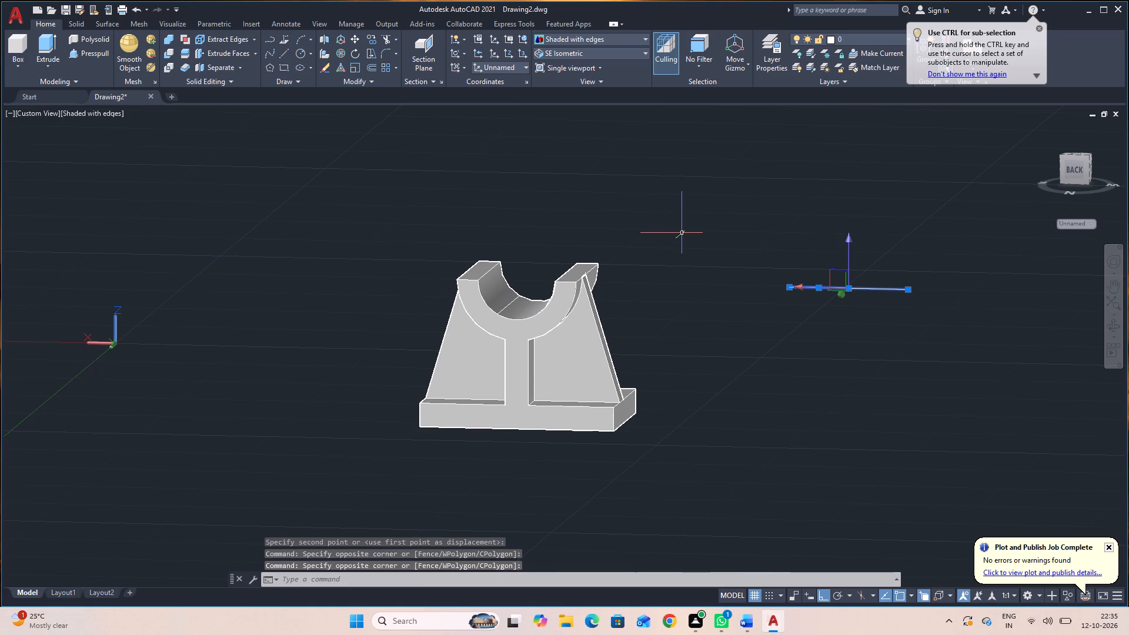
key("Delete")
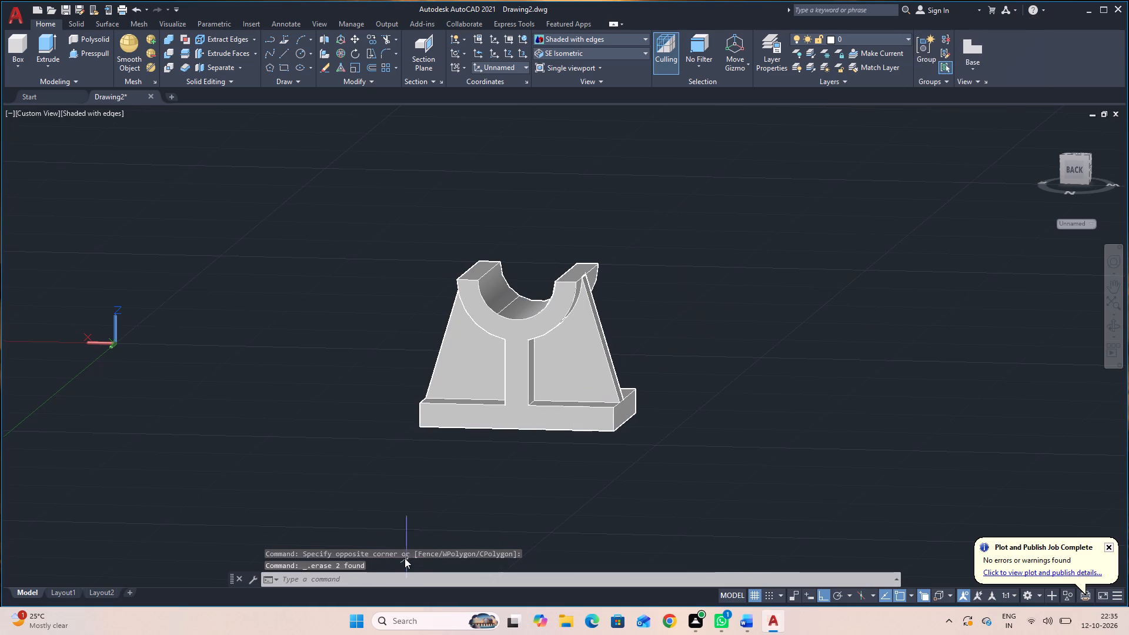
Delete the existing viewport from Layout1 to clear the sheet.
left_click(62, 596)
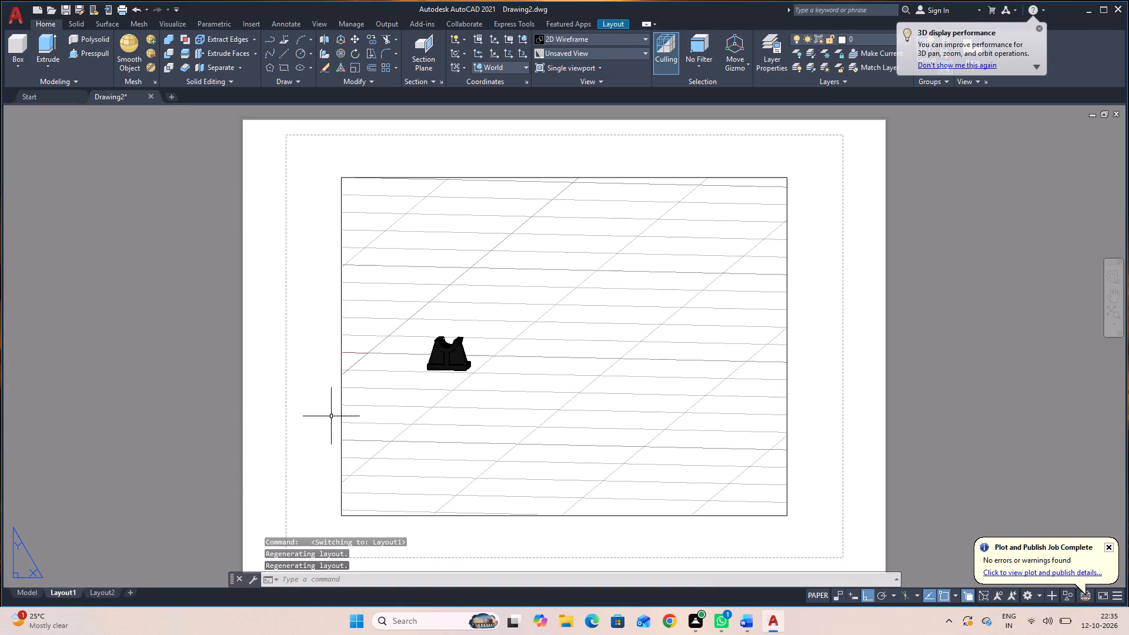
left_click(342, 410)
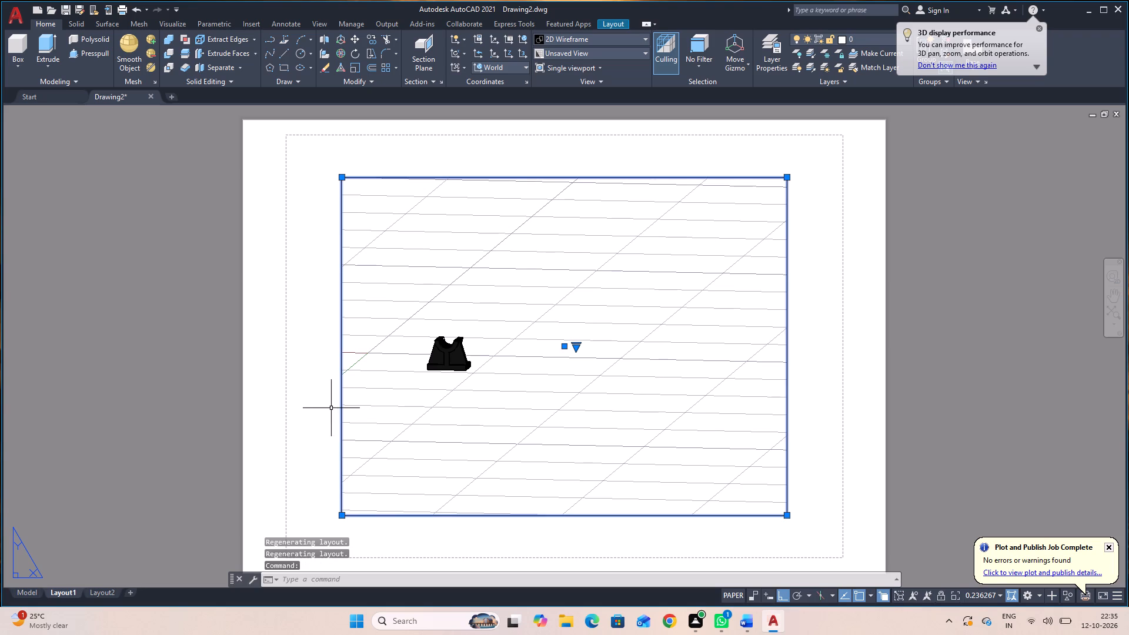
key("Delete")
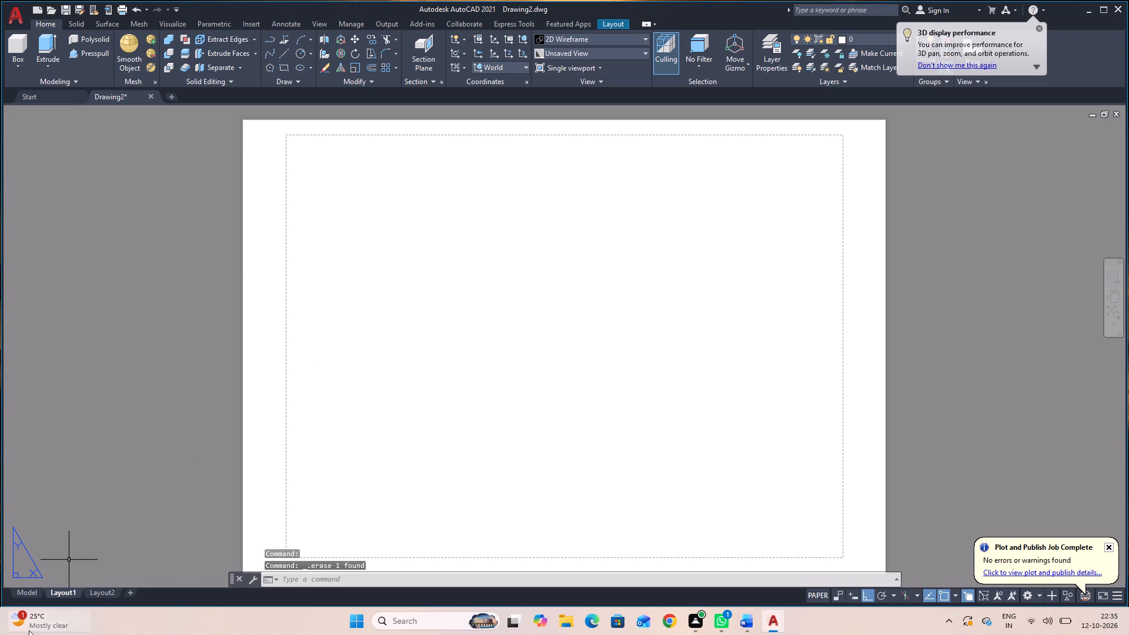
Create a 1:1 base view of the bracket from model space and place it in the sheet's upper right area on Layout1.
left_click(28, 591)
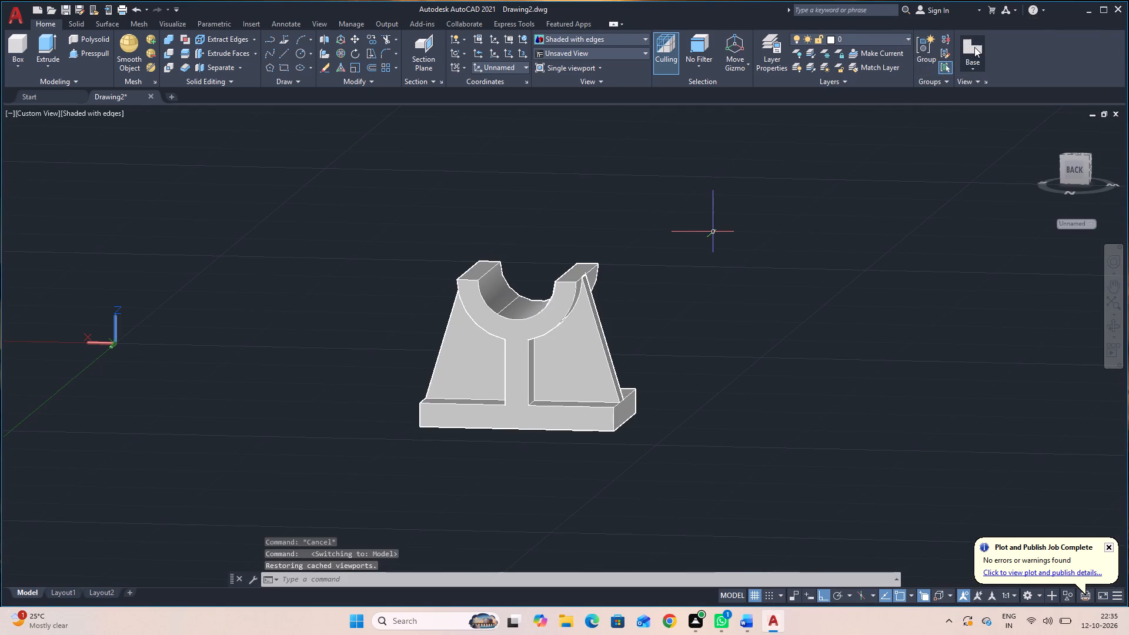
left_click(976, 47)
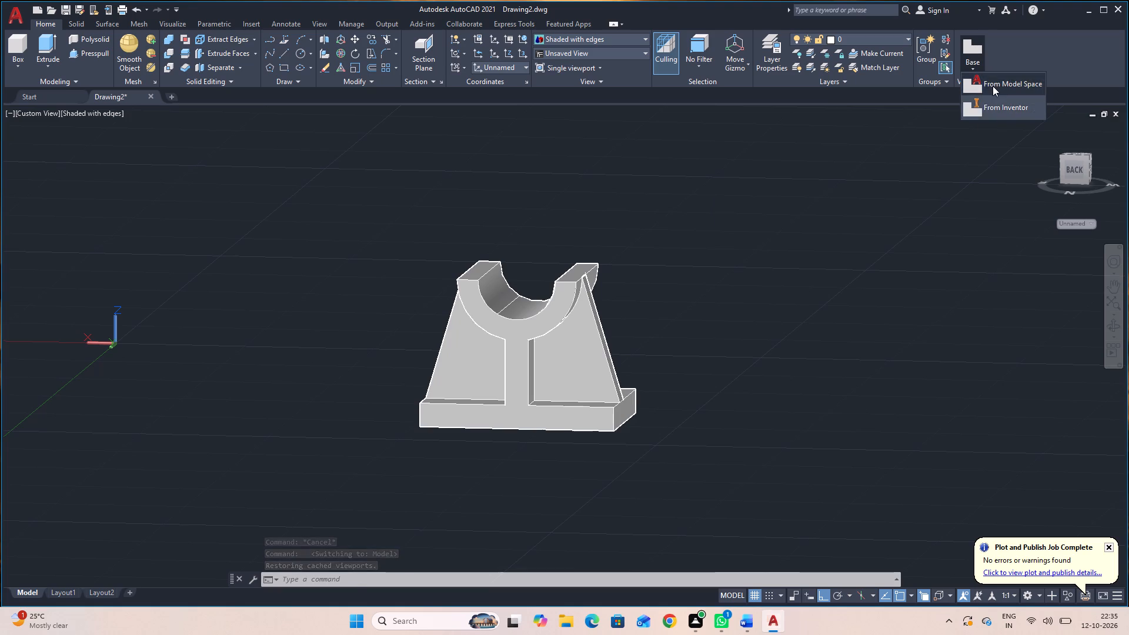
left_click(993, 86)
left_click(552, 418)
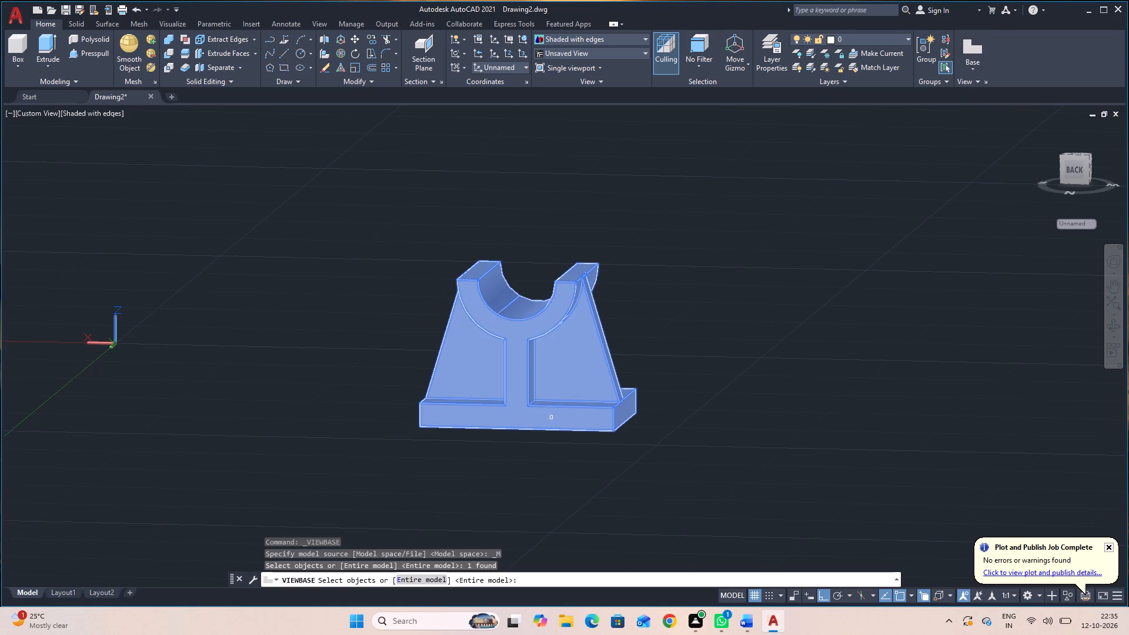
key("Return")
key("Return")
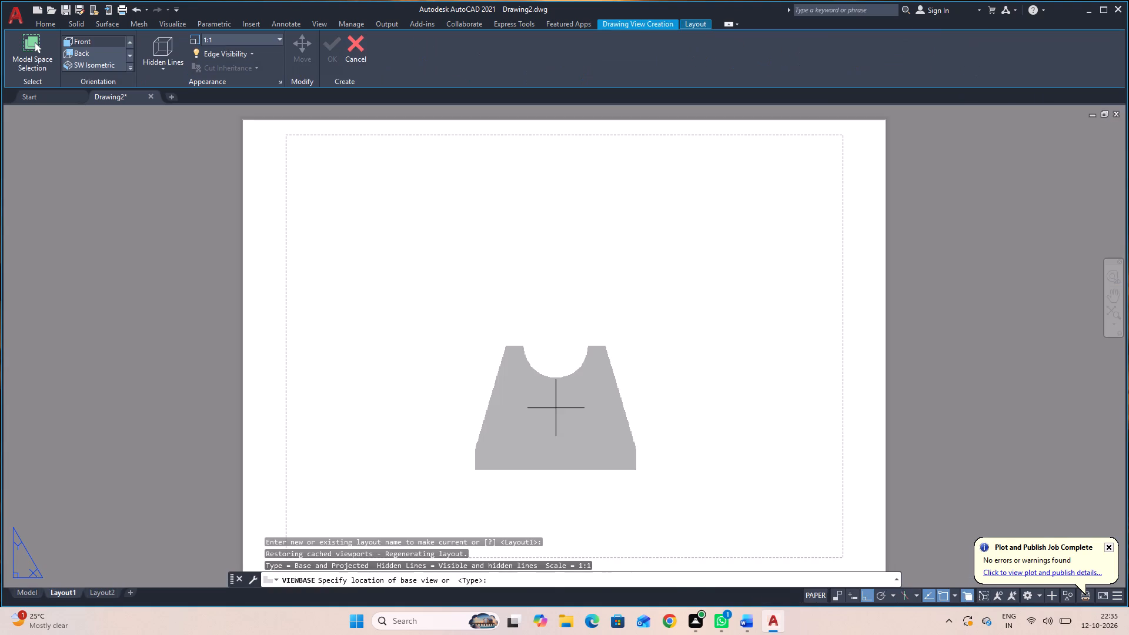
left_click(744, 236)
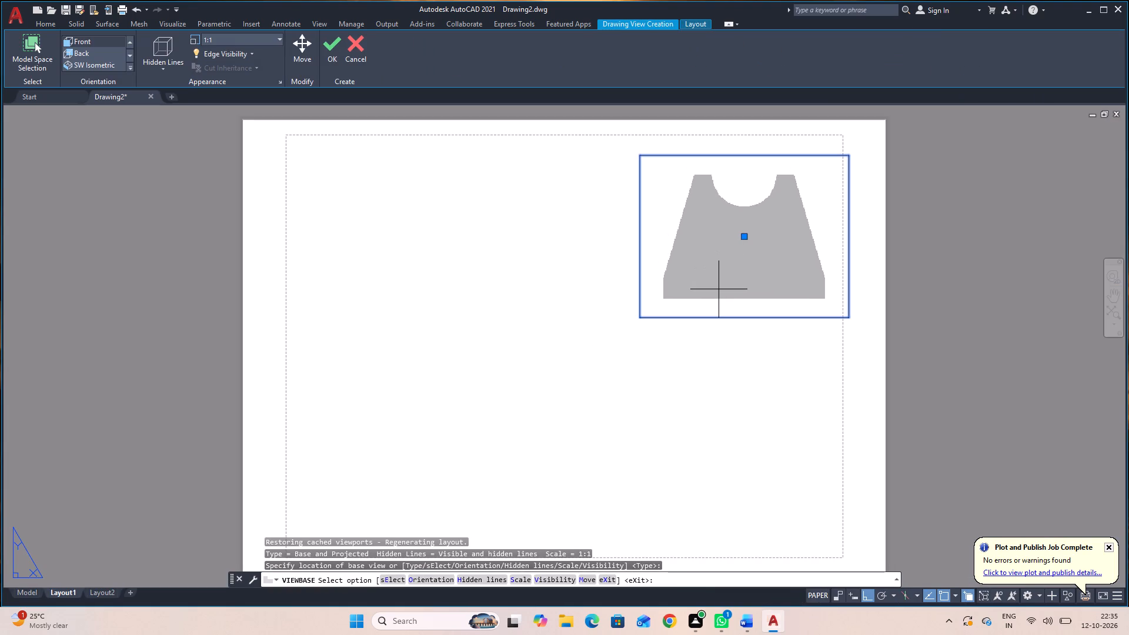
key("Return")
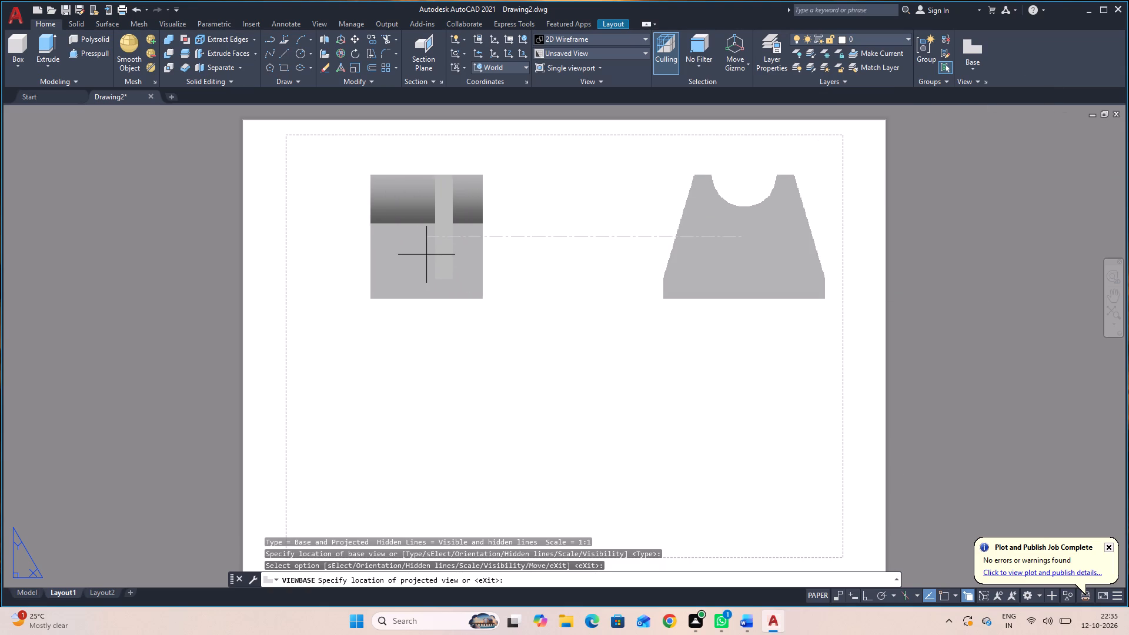
Project a side view level with the base view, an isometric view at the sheet's lower left, and a plan view below the base view.
left_click(406, 249)
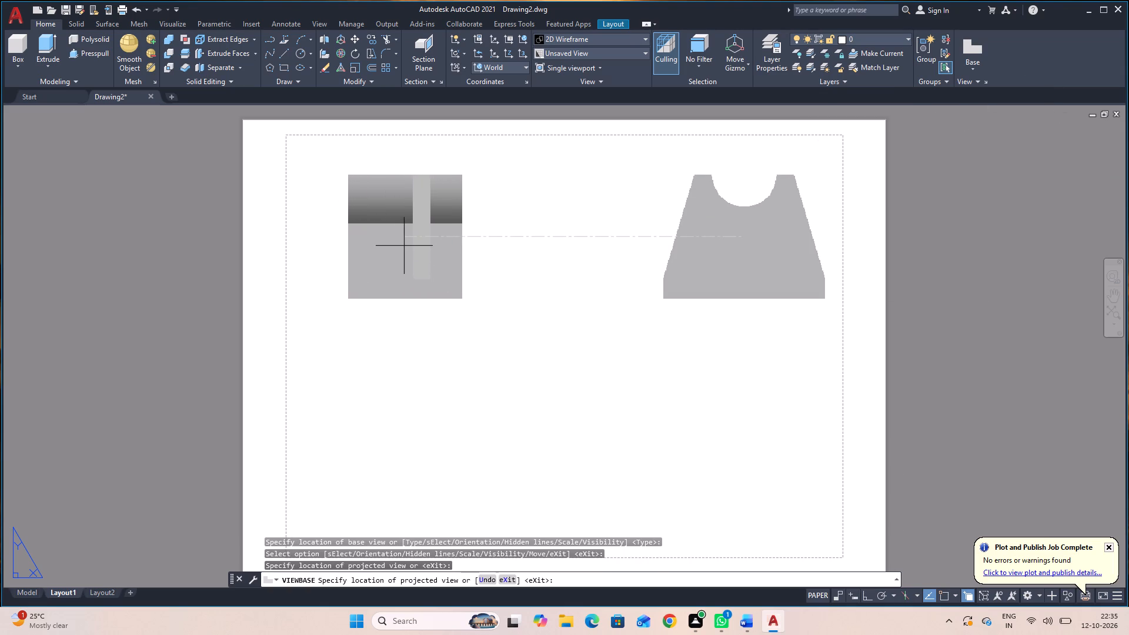
left_click(416, 447)
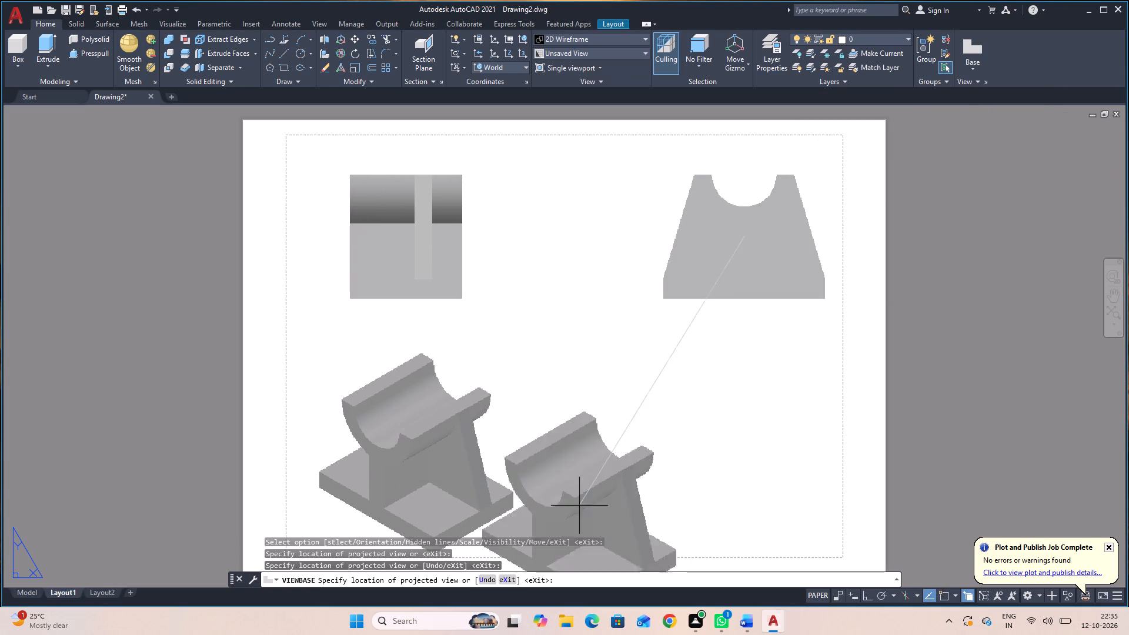
left_click(680, 466)
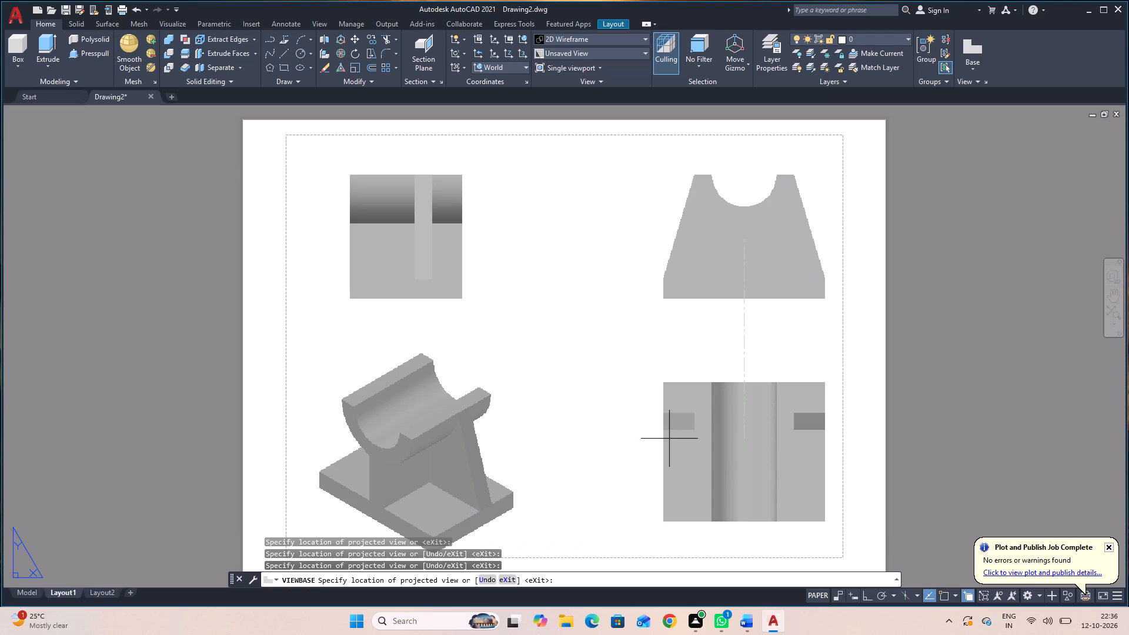
key("Return")
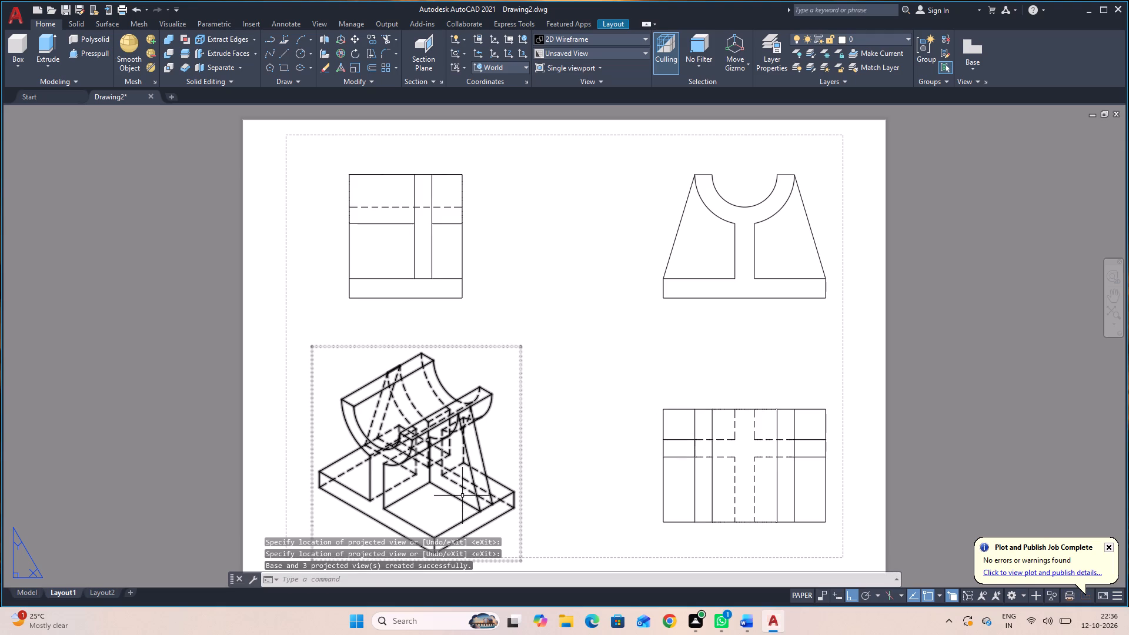
Set the isometric drawing view's style to Shaded with visible lines.
double_click(462, 493)
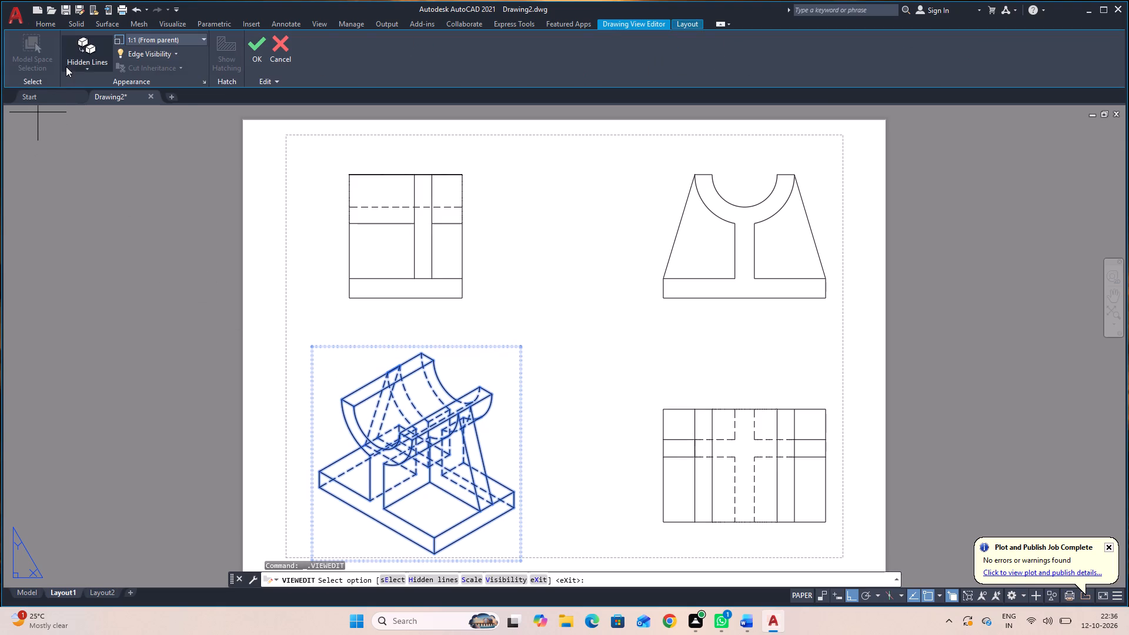
left_click(82, 50)
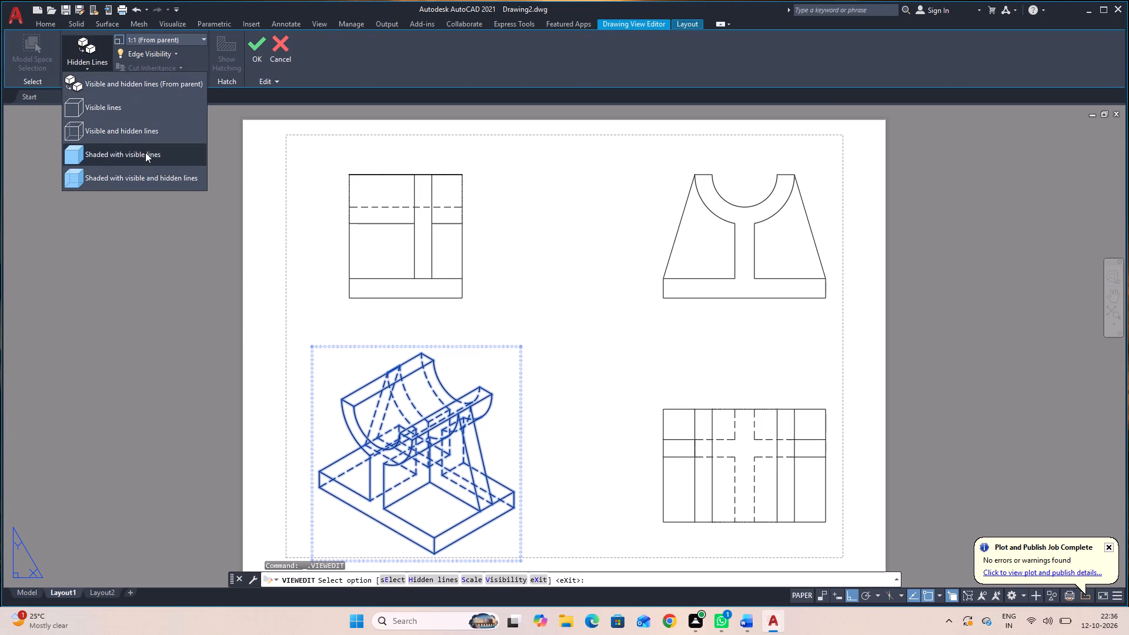
left_click(145, 152)
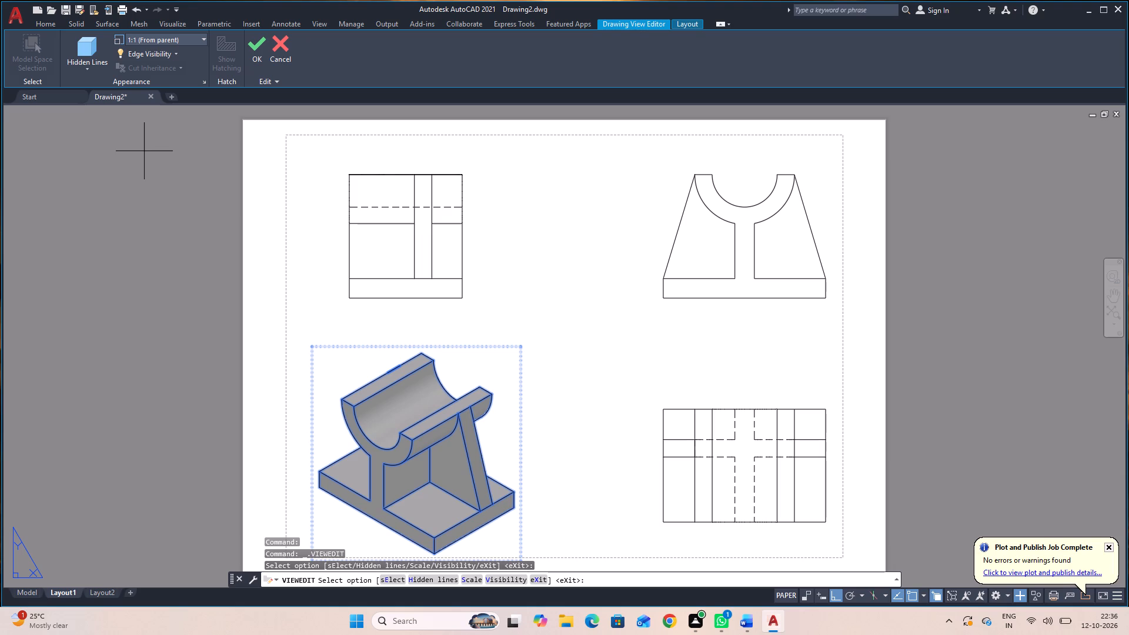
key("Escape")
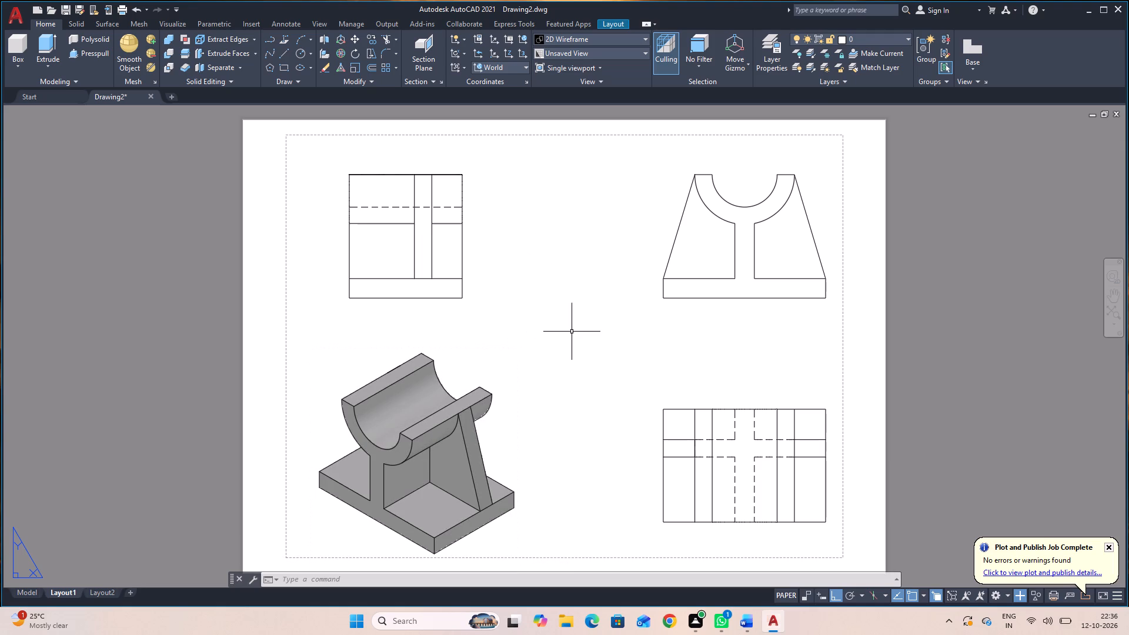
Add a radius dimension to the bearing seat's inner arc in the base view, placing its text outside the sloped rib.
key("d")
type("RA")
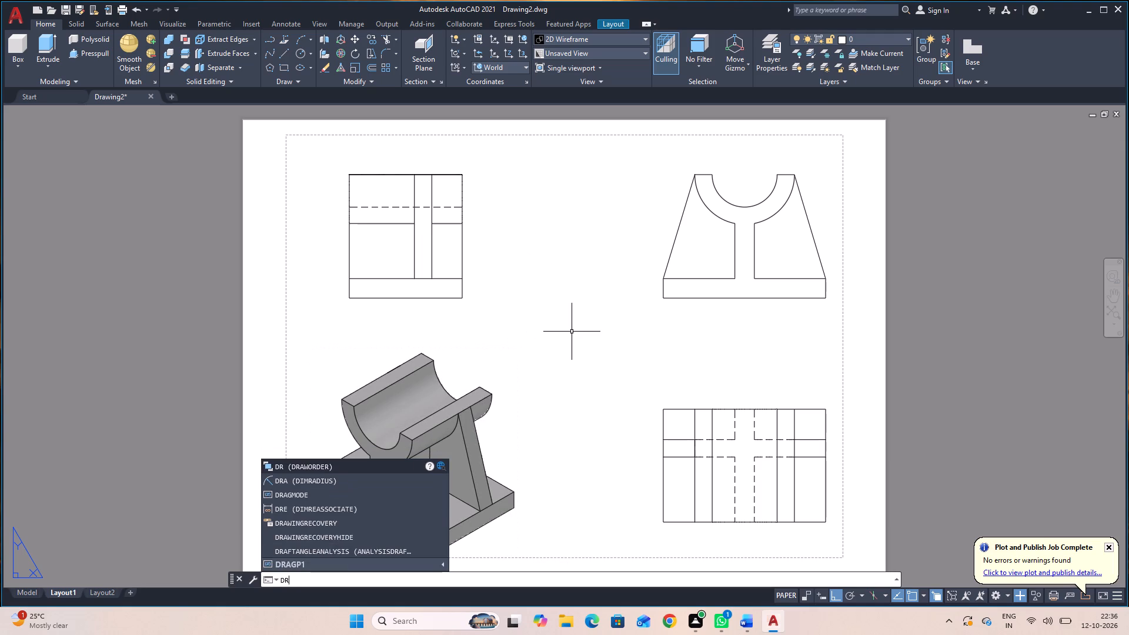
key("space")
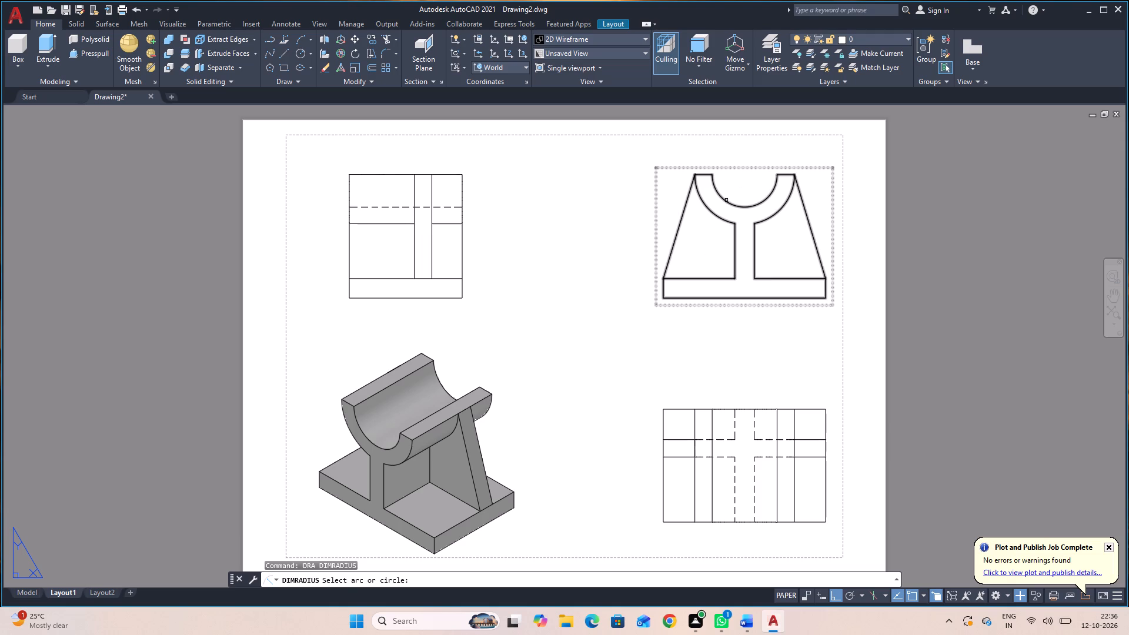
left_click(726, 200)
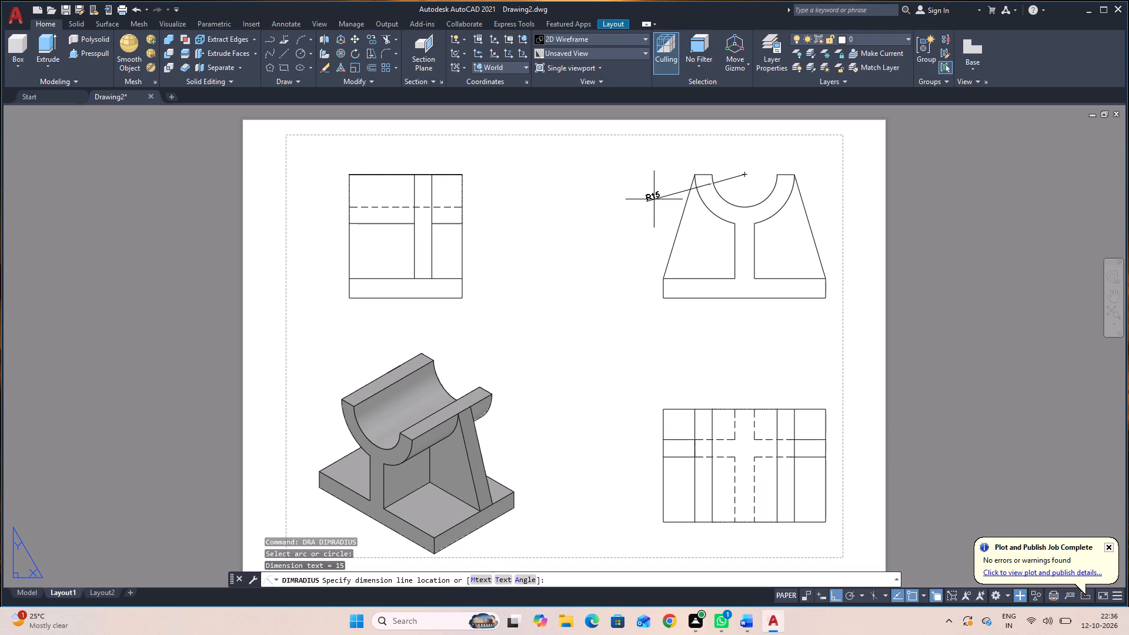
left_click(654, 199)
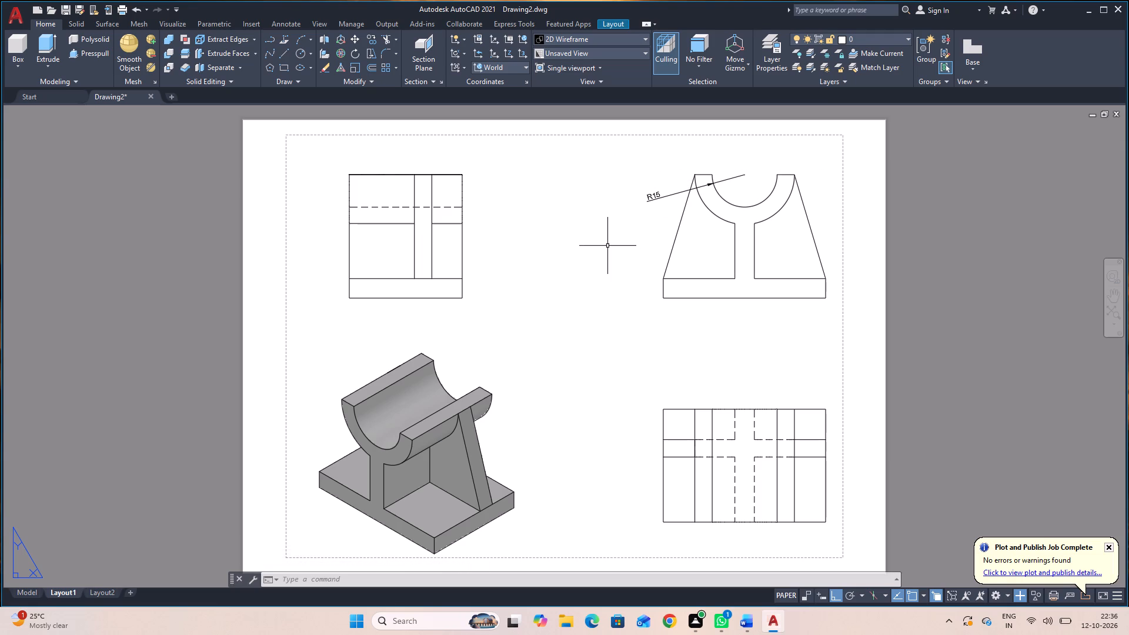
Add aligned dimensions for the bearing seat's wall thickness and the central web's width in the base view.
type("DA")
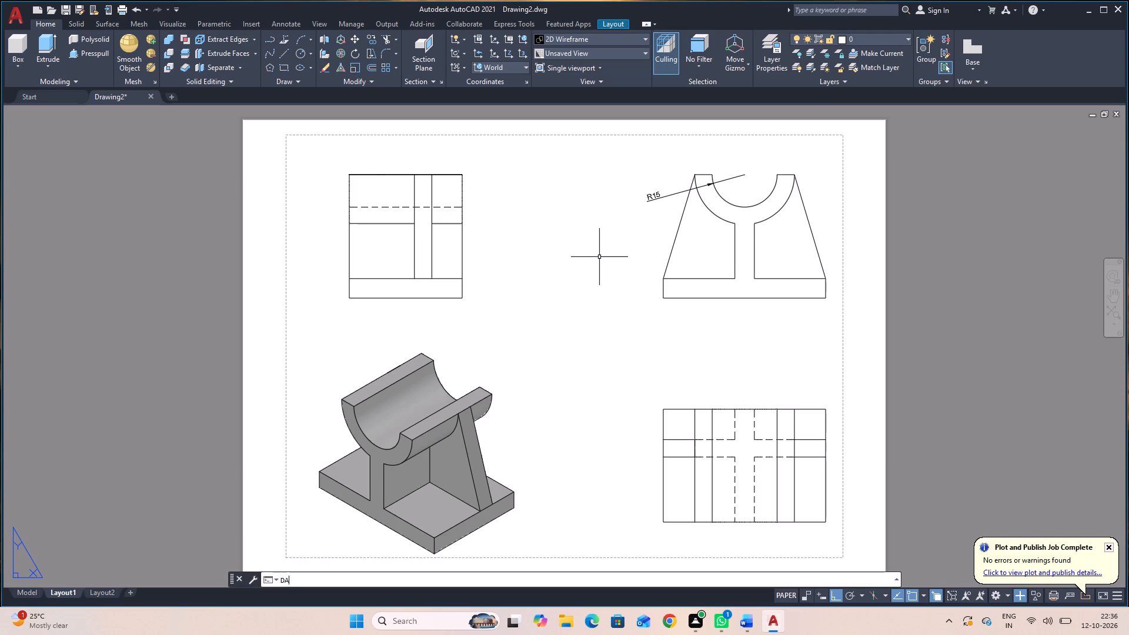
key("l")
key("space")
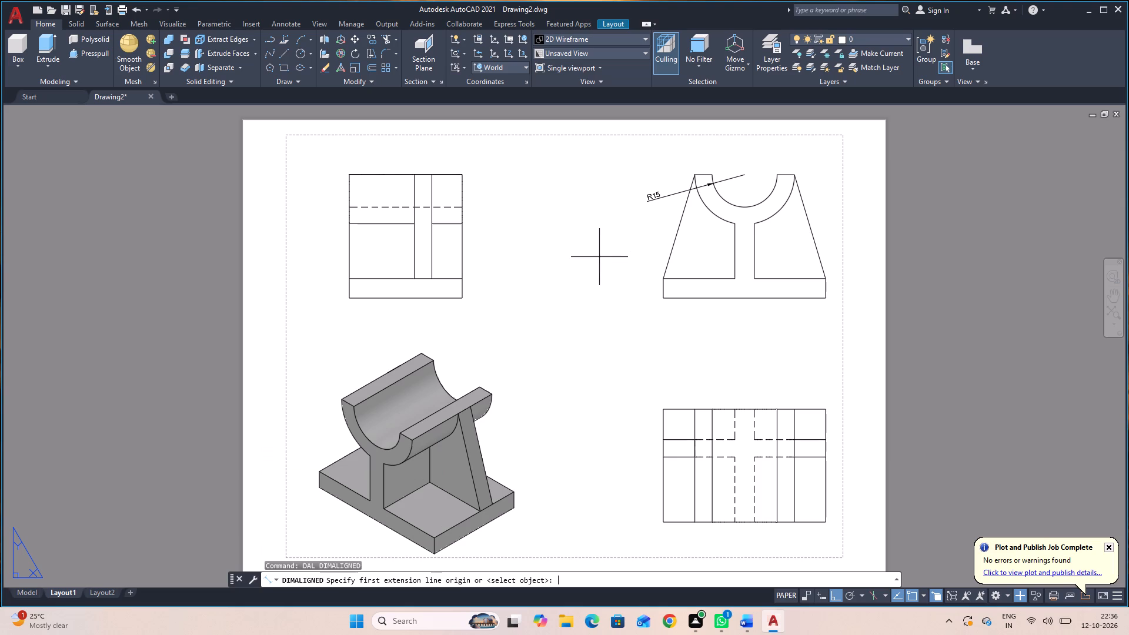
left_click(726, 203)
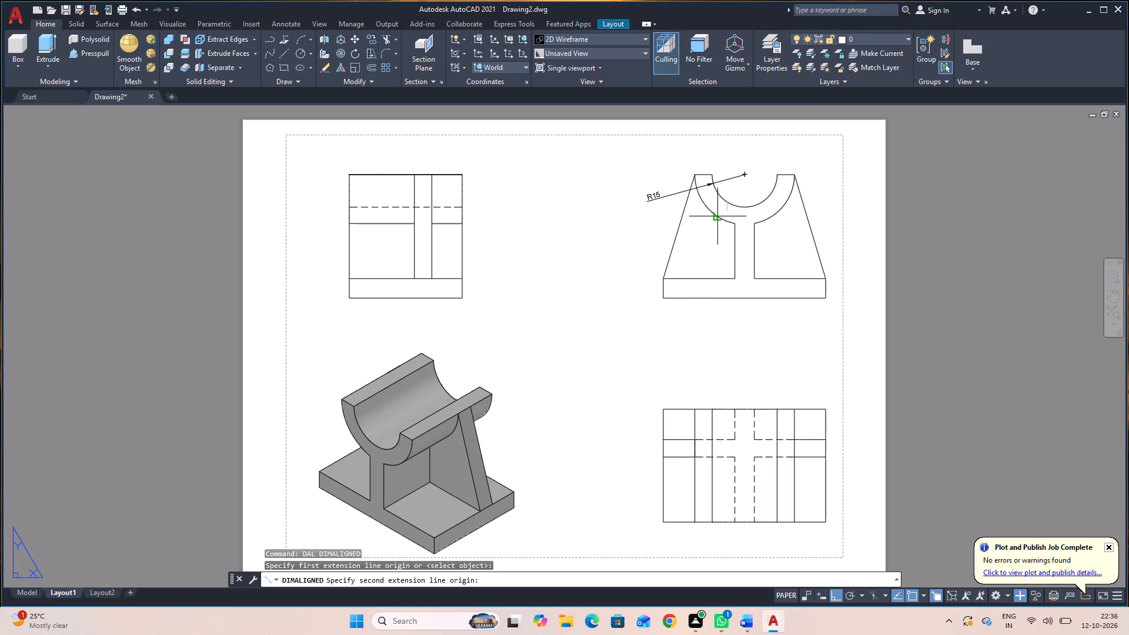
left_click(719, 217)
left_click(717, 217)
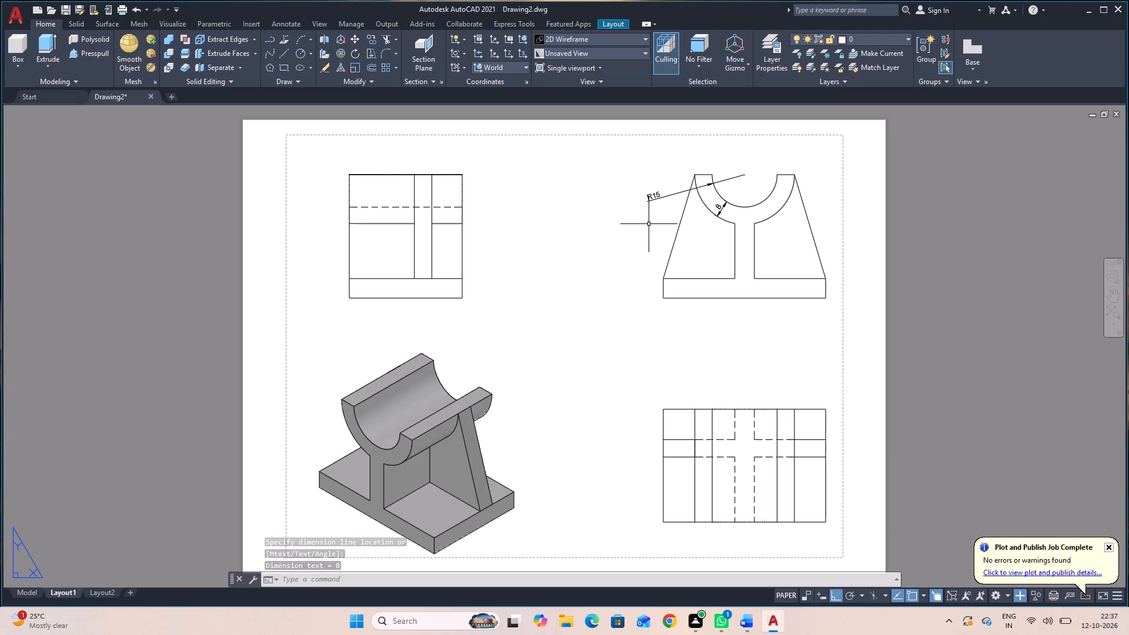
key("space")
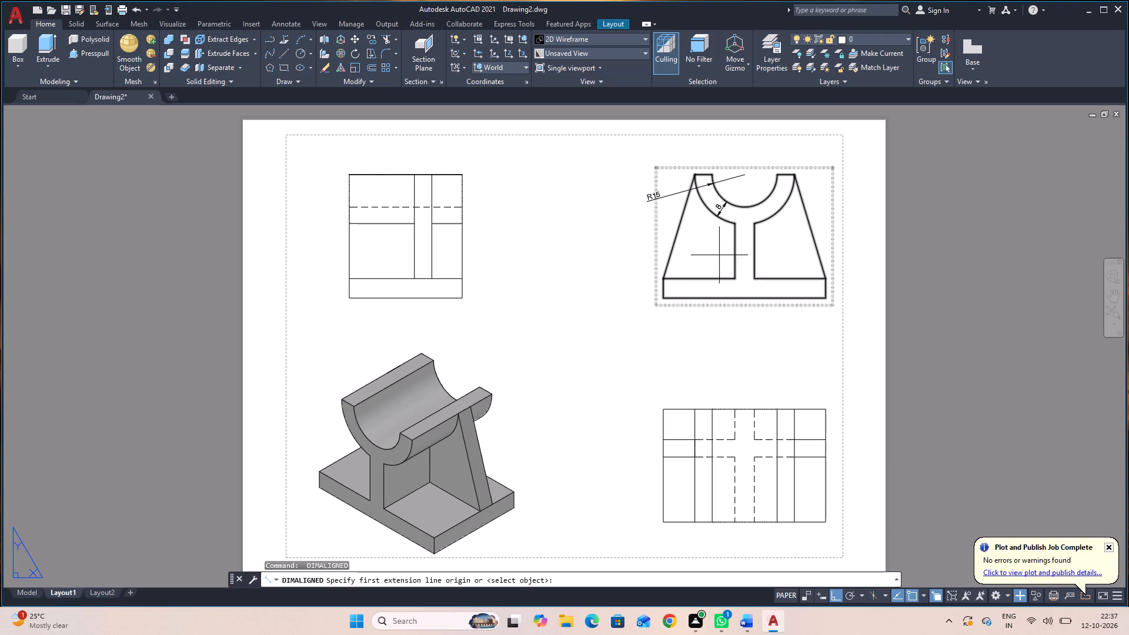
left_click(732, 253)
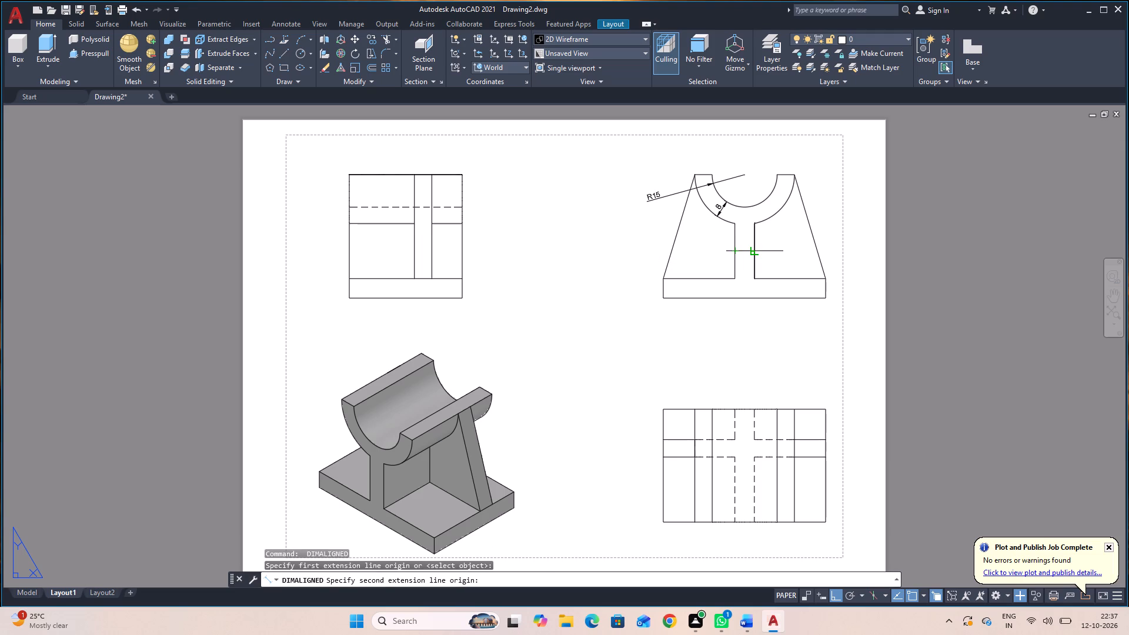
left_click(754, 253)
left_click(749, 253)
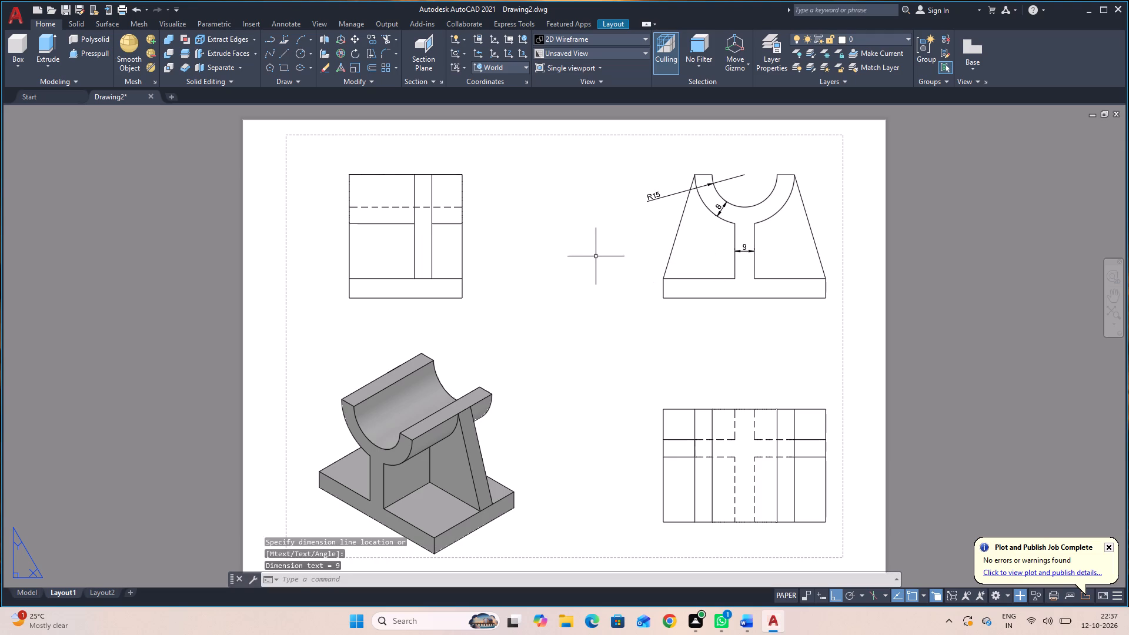
Add aligned vertical dimensions beside the base view for the height from base plate to seat top and the base plate's thickness.
key("space")
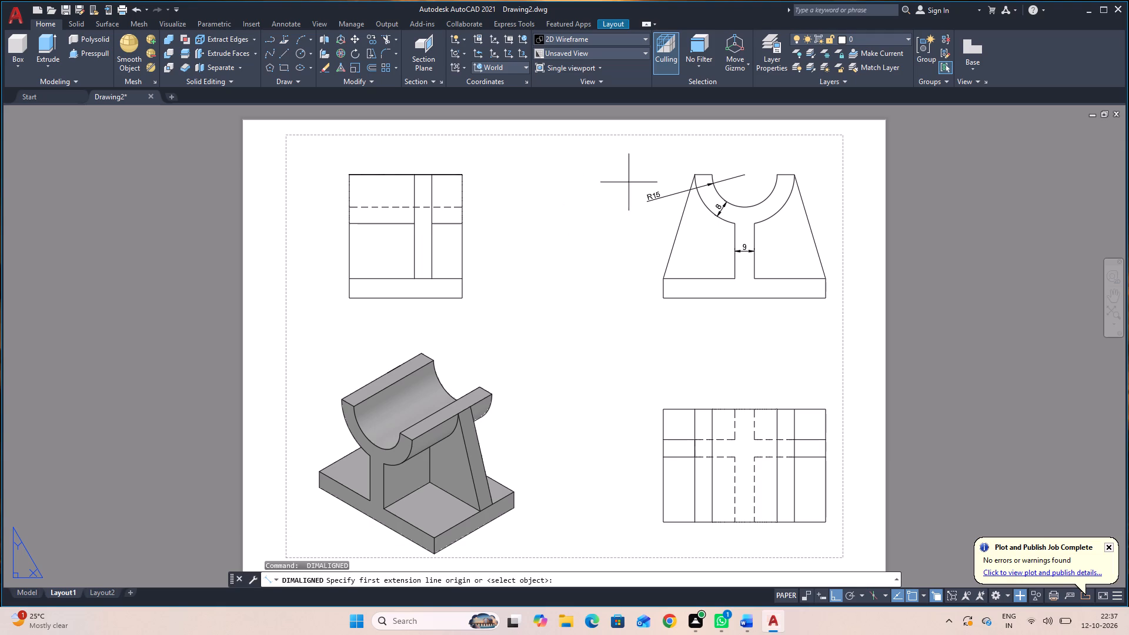
left_click(692, 178)
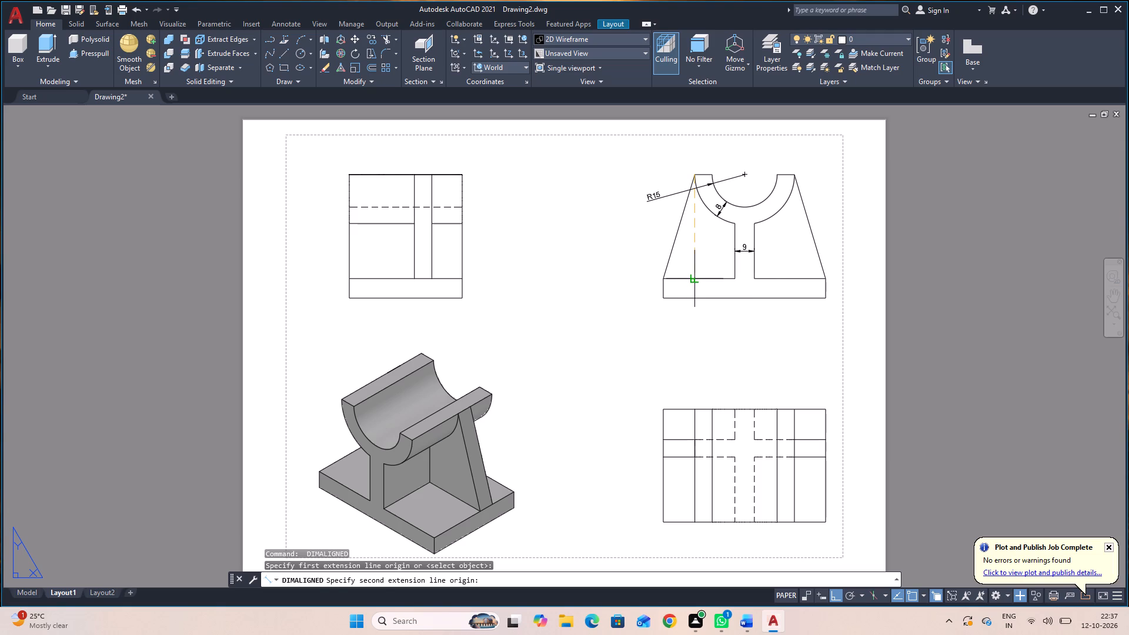
left_click(695, 279)
left_click(636, 280)
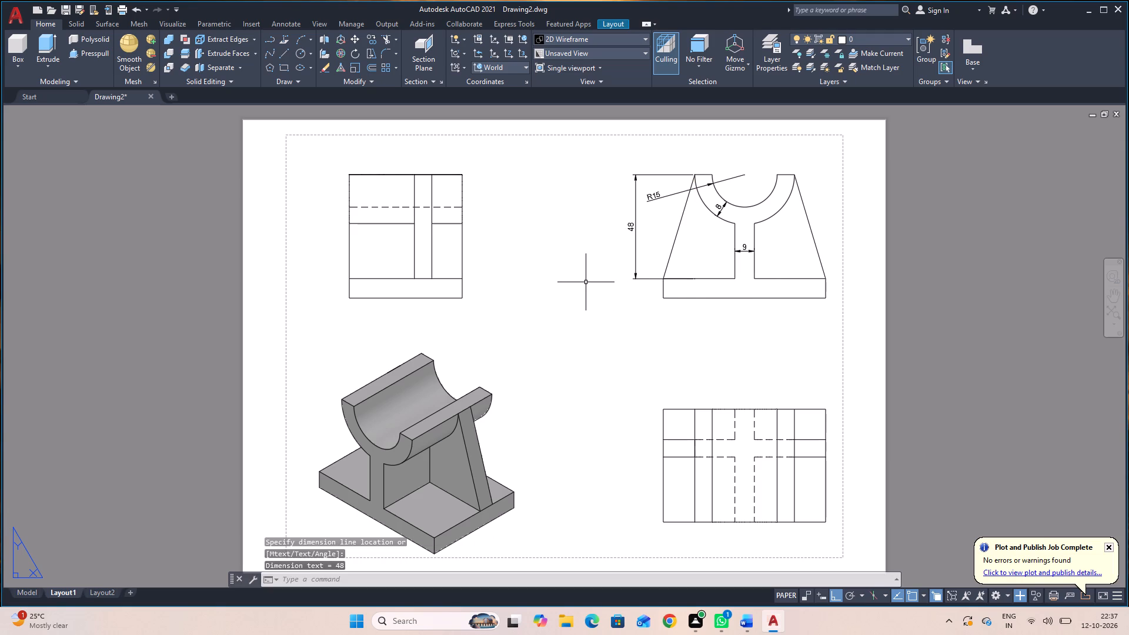
key("space")
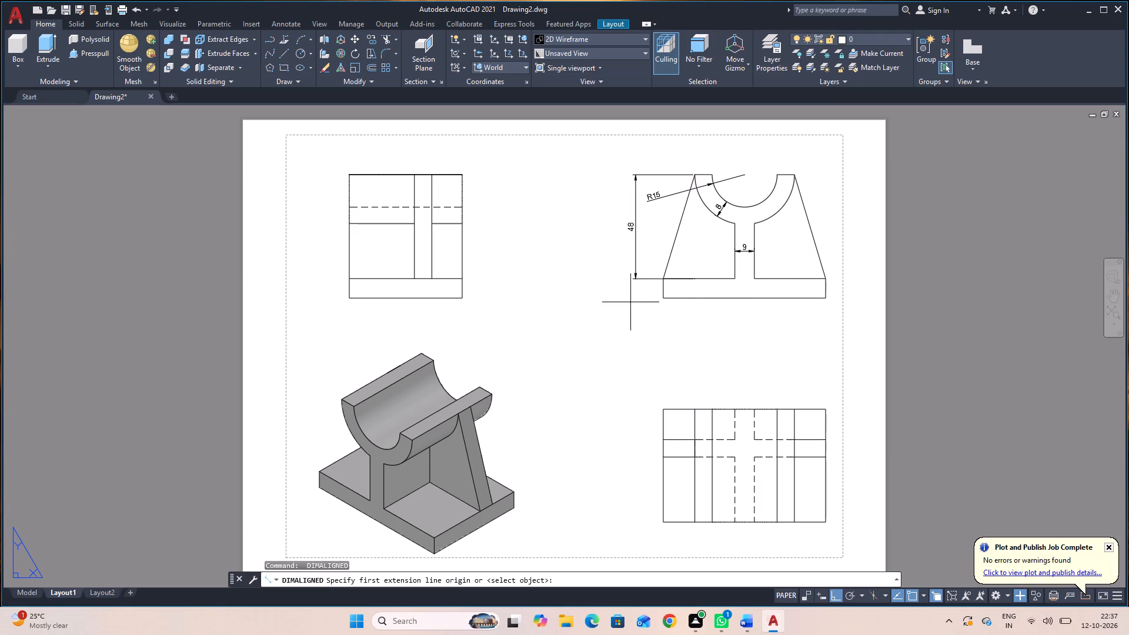
left_click(662, 275)
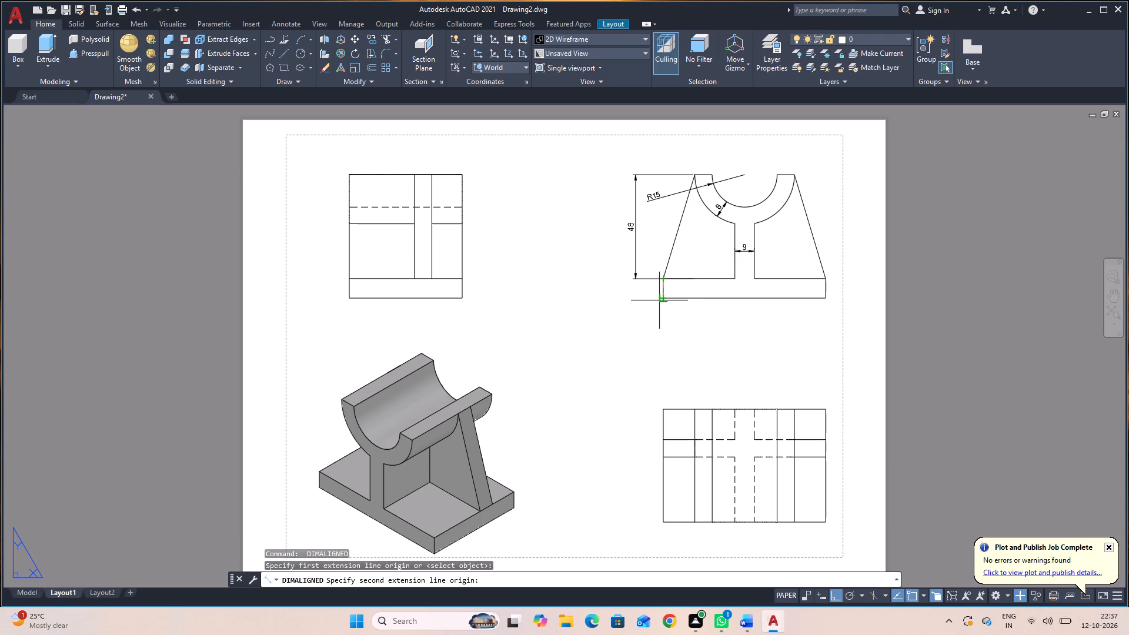
left_click(659, 300)
left_click(632, 303)
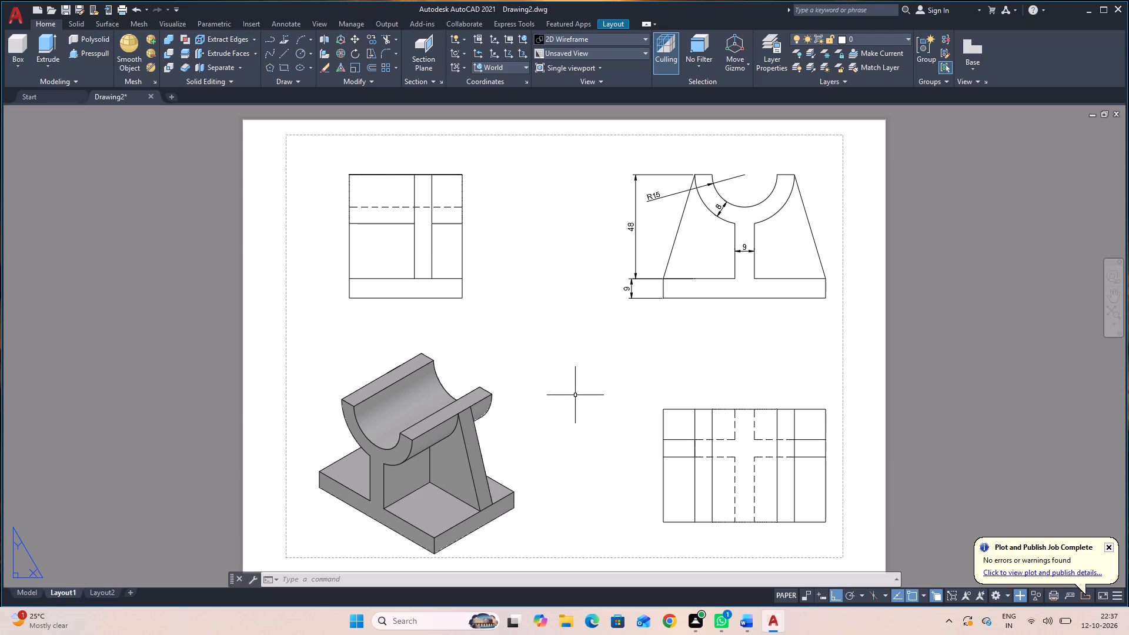
Add aligned dimensions for the overall length and depth of the base in the plan view, placed outside its outline.
key("space")
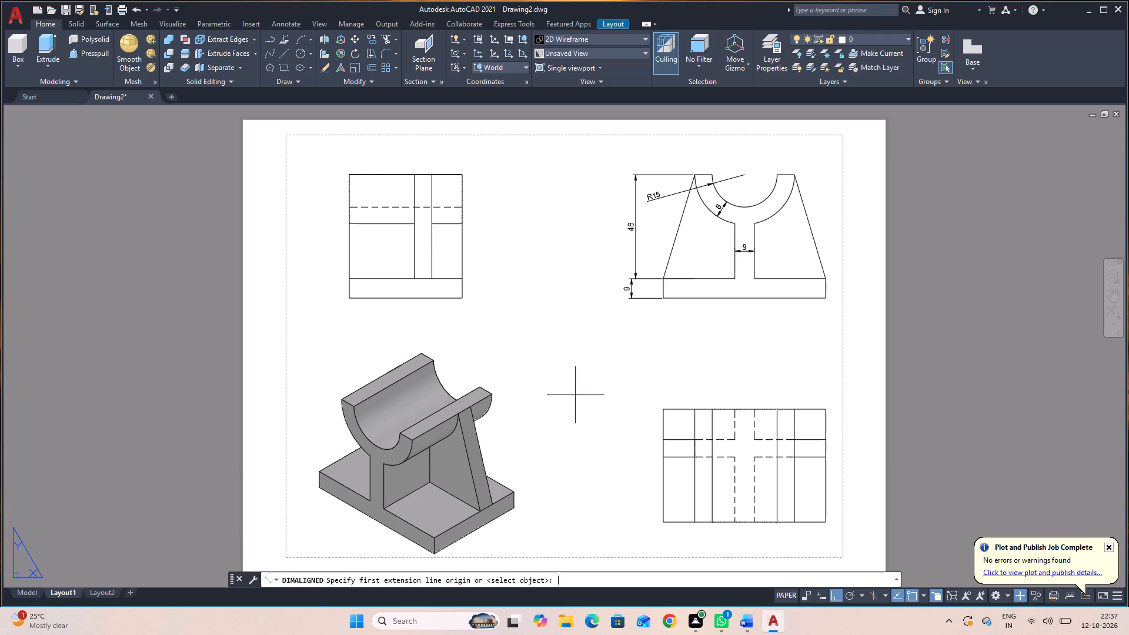
left_click(665, 524)
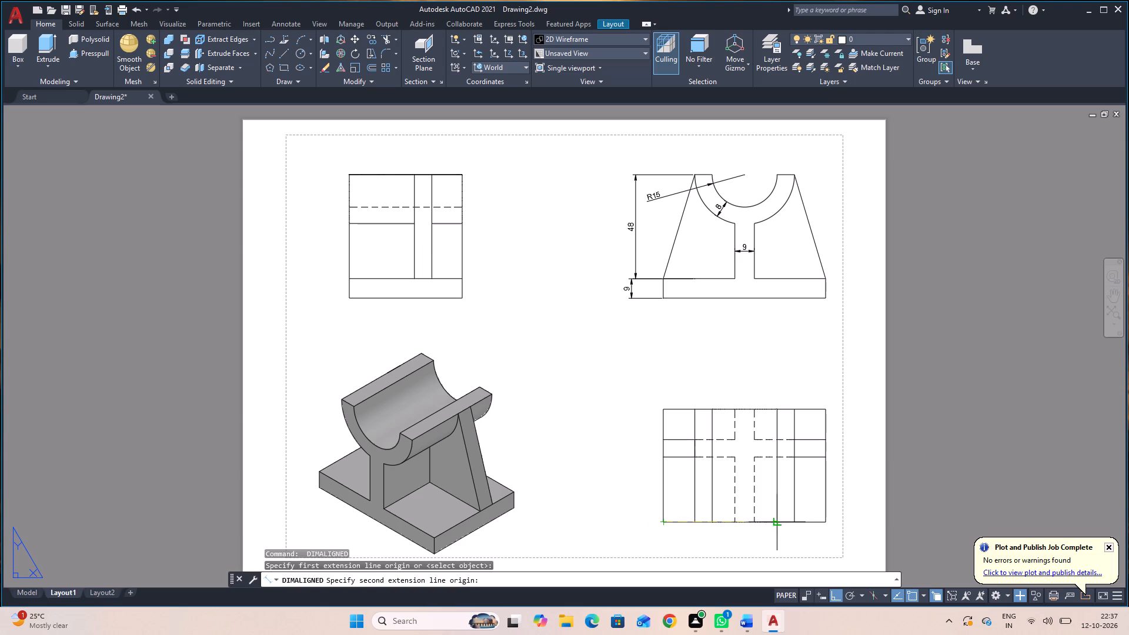
left_click(826, 522)
left_click(791, 537)
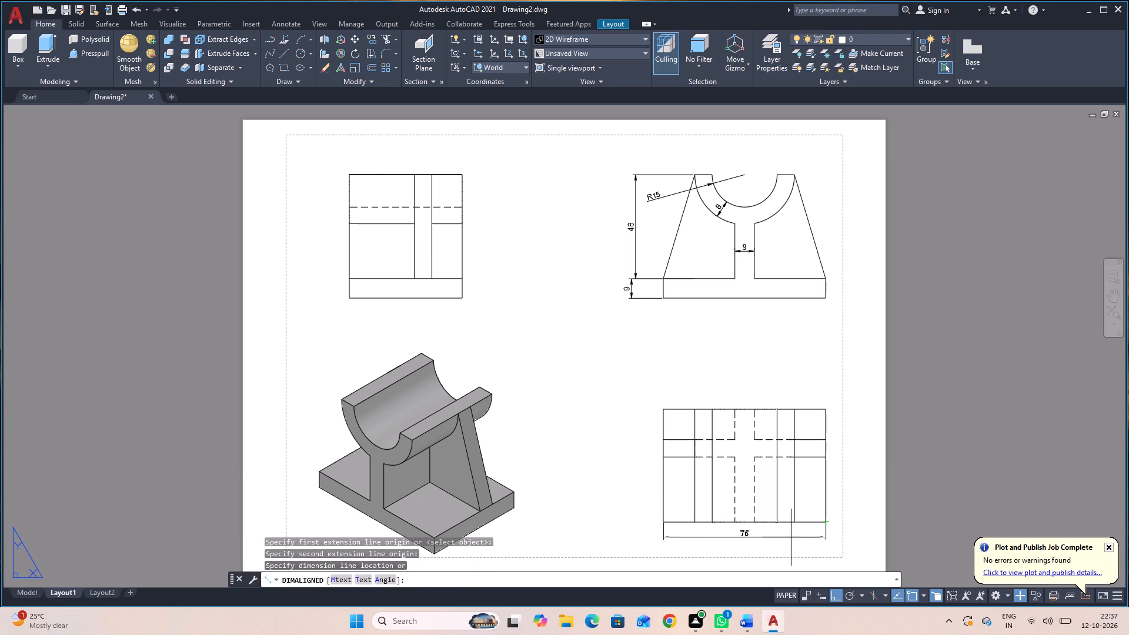
key("space")
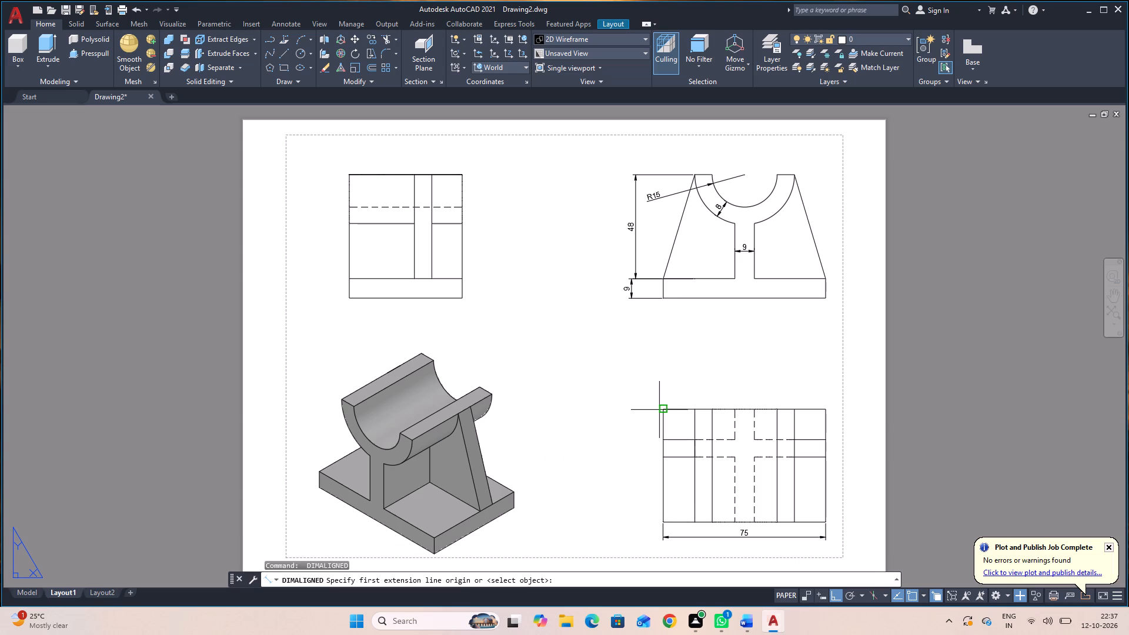
left_click(665, 409)
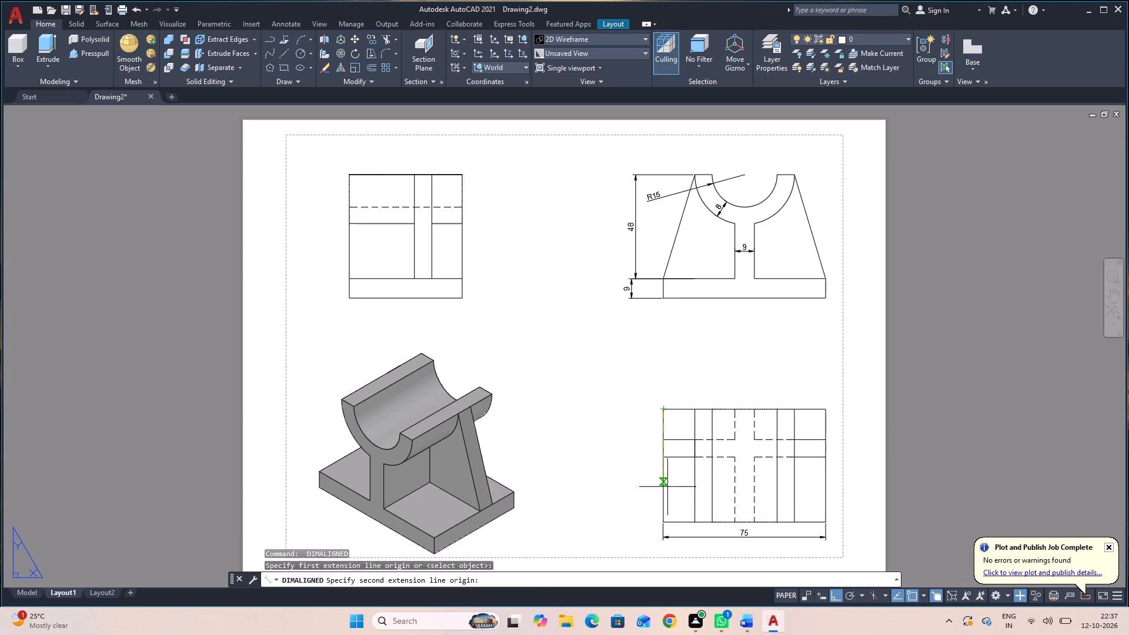
left_click(663, 520)
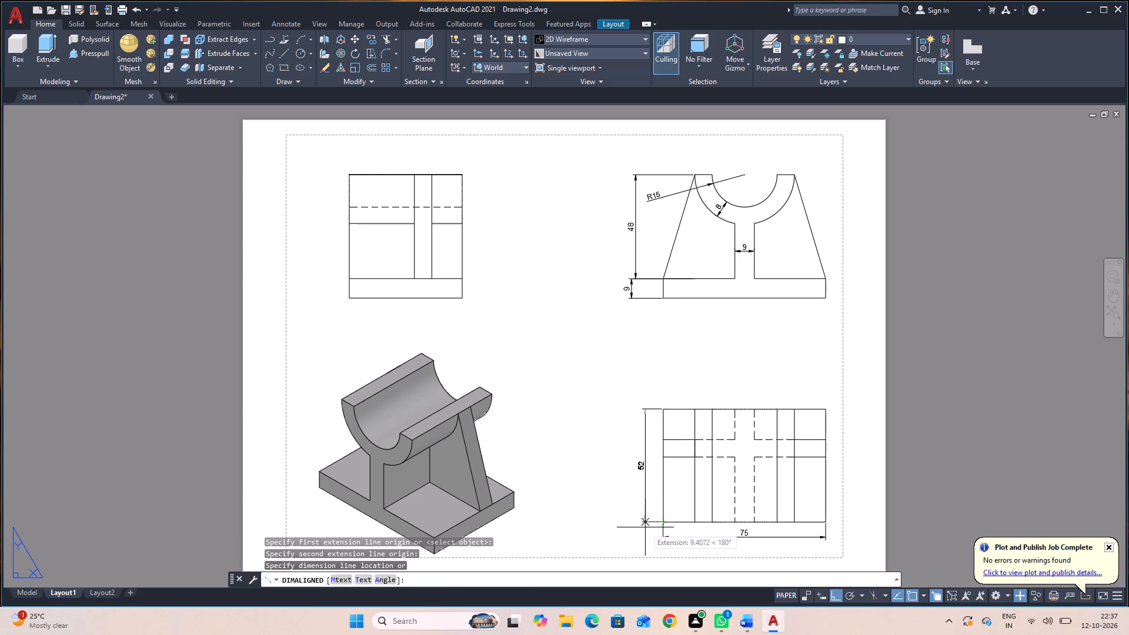
left_click(646, 527)
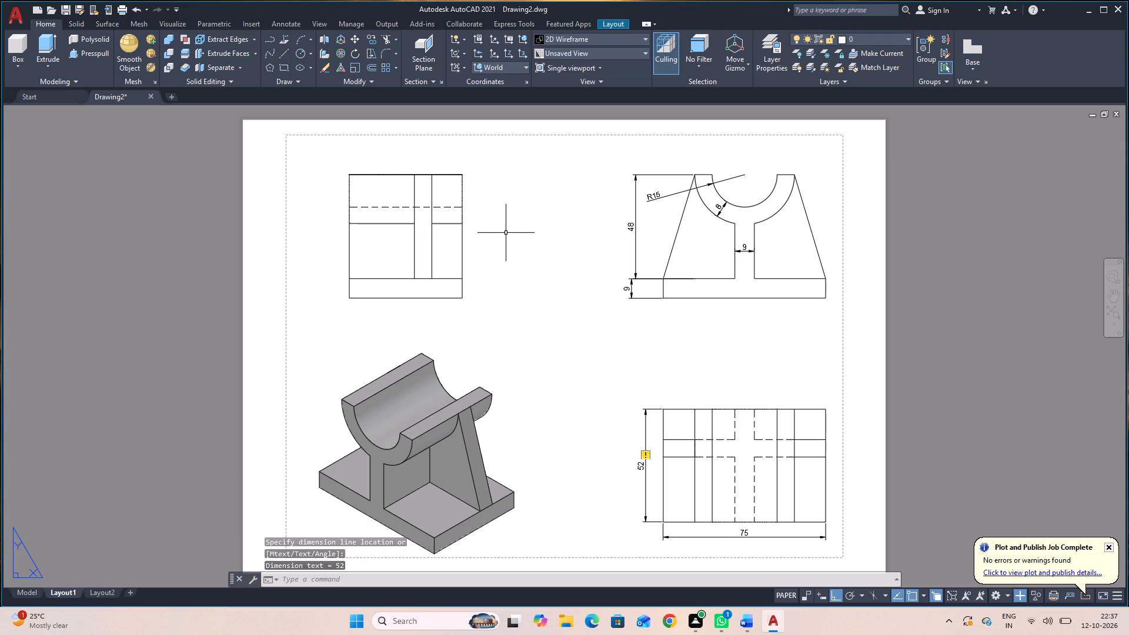
Start another aligned dimension and dismiss the low-battery alert.
key("space")
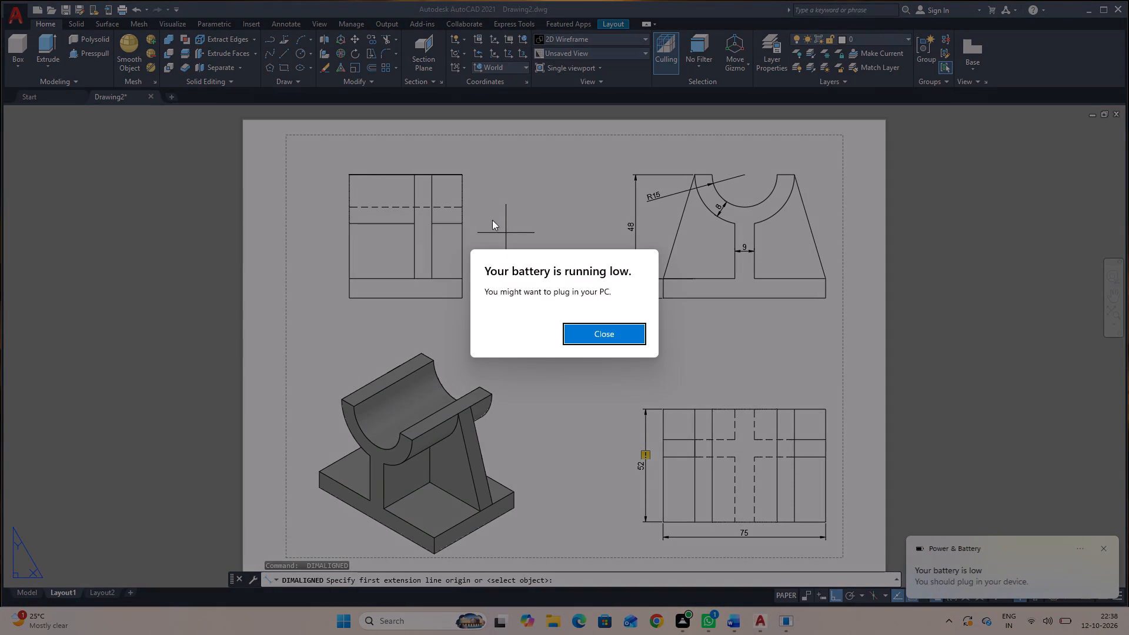
left_click(592, 337)
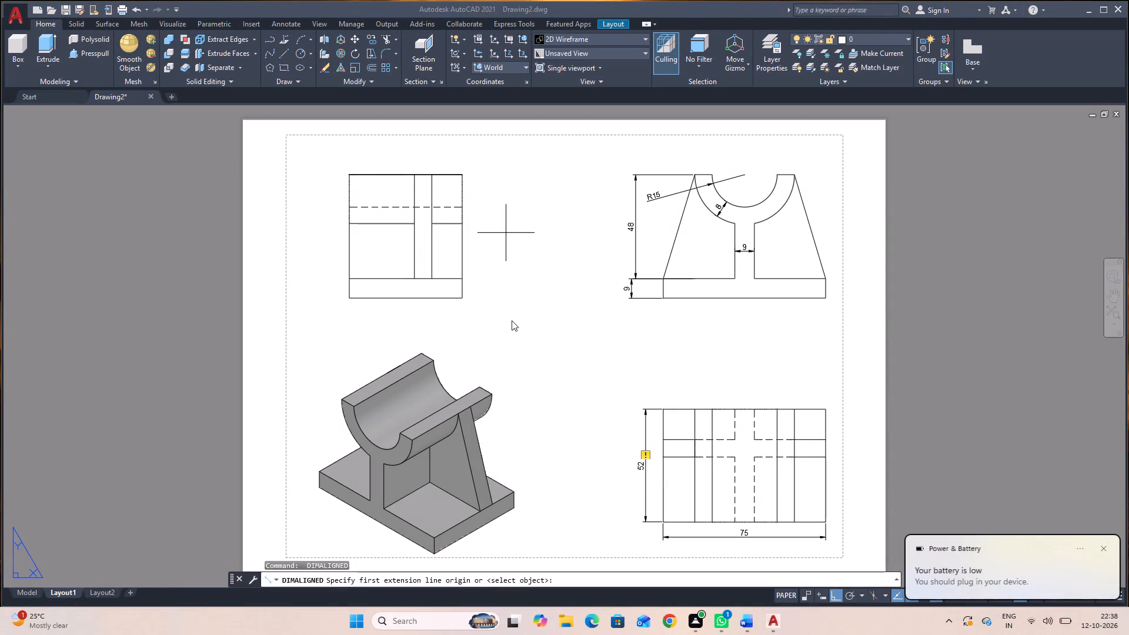
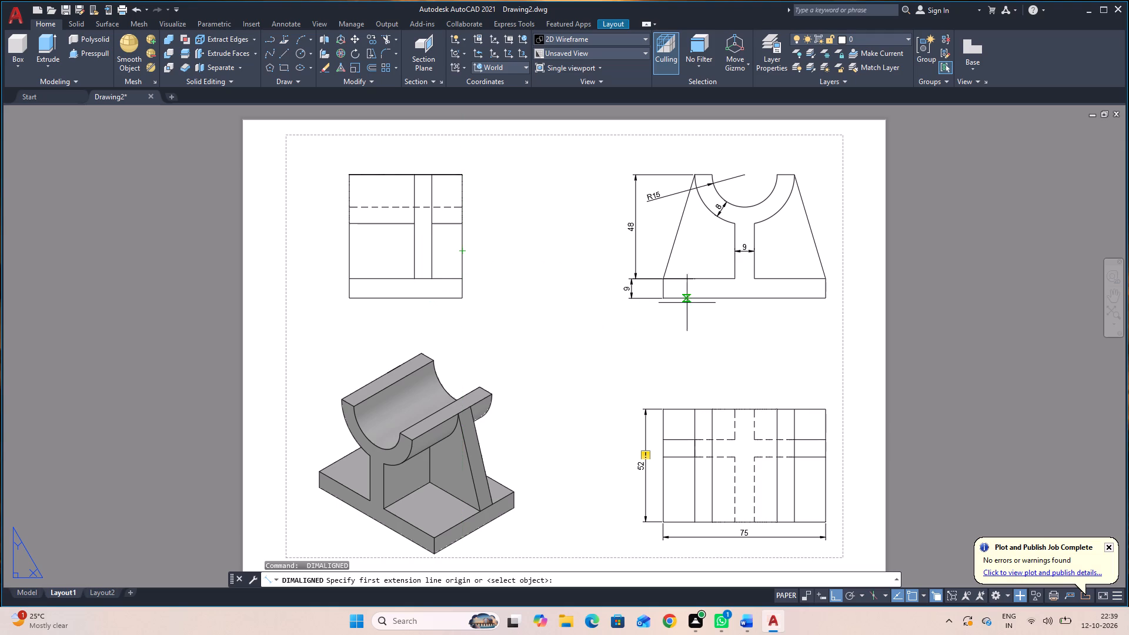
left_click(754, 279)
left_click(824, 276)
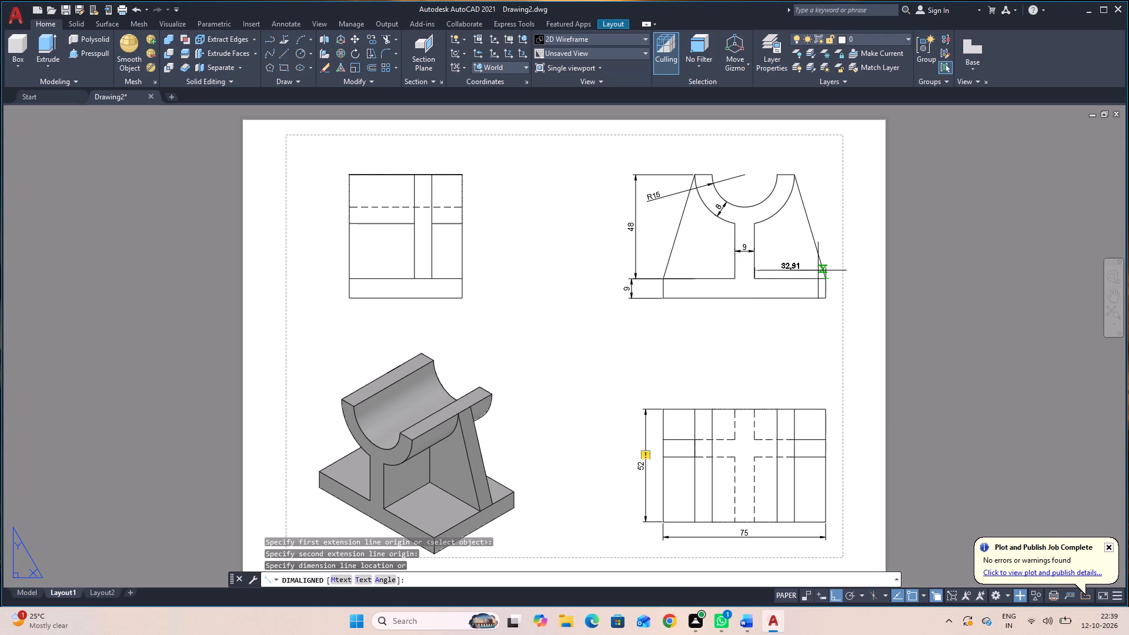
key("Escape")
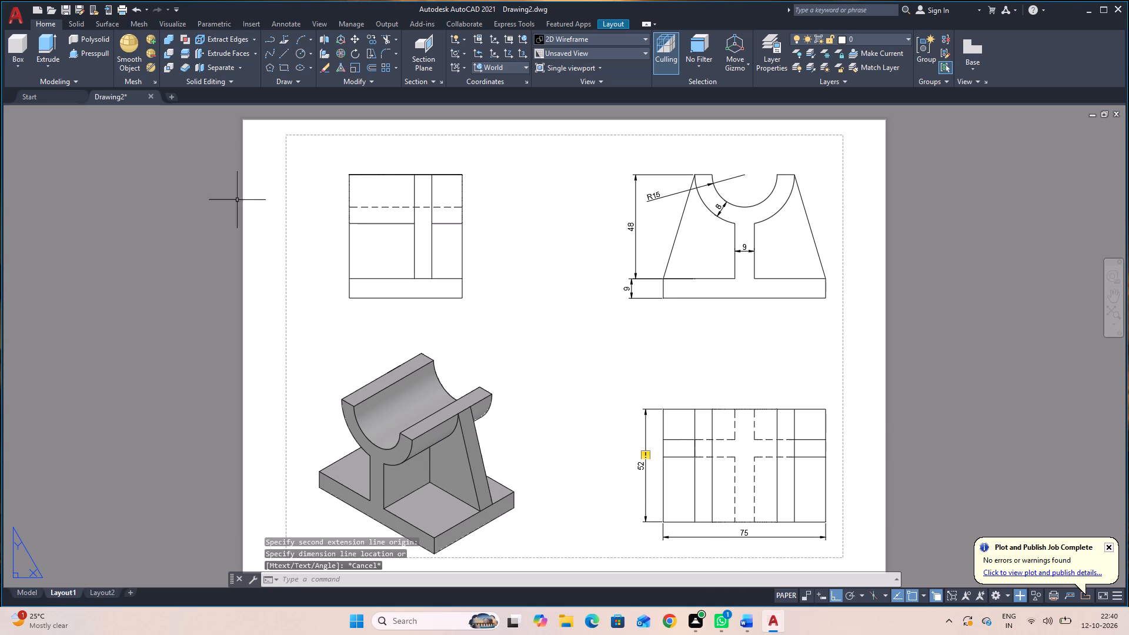
Switch to model space and save the drawing in Documents as 32 3D.
left_click(29, 593)
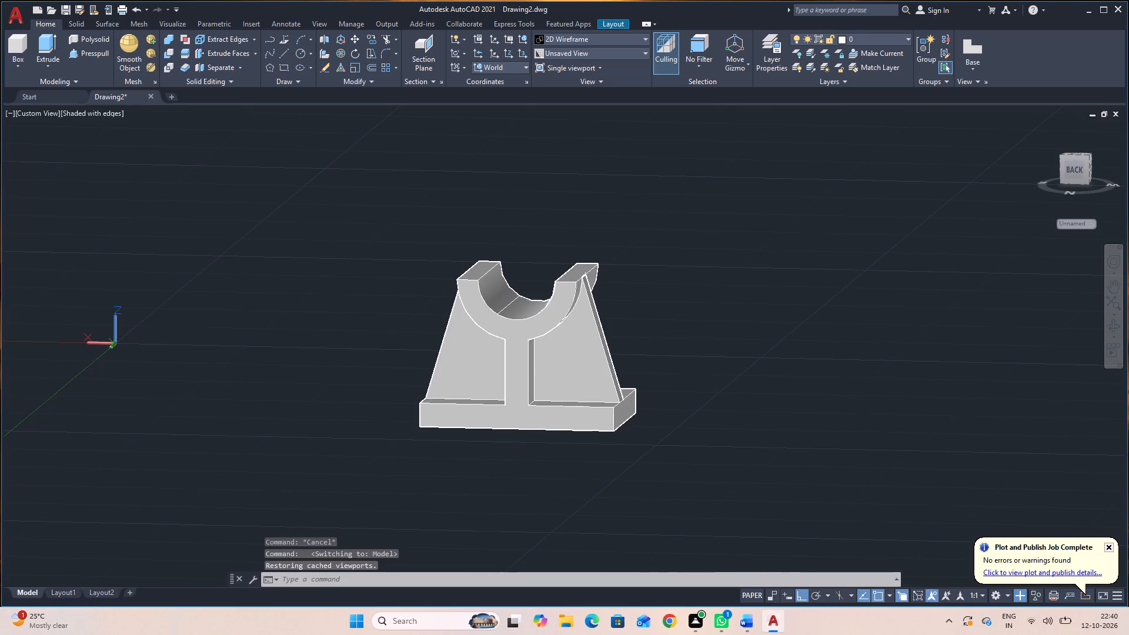
key("ctrl+s")
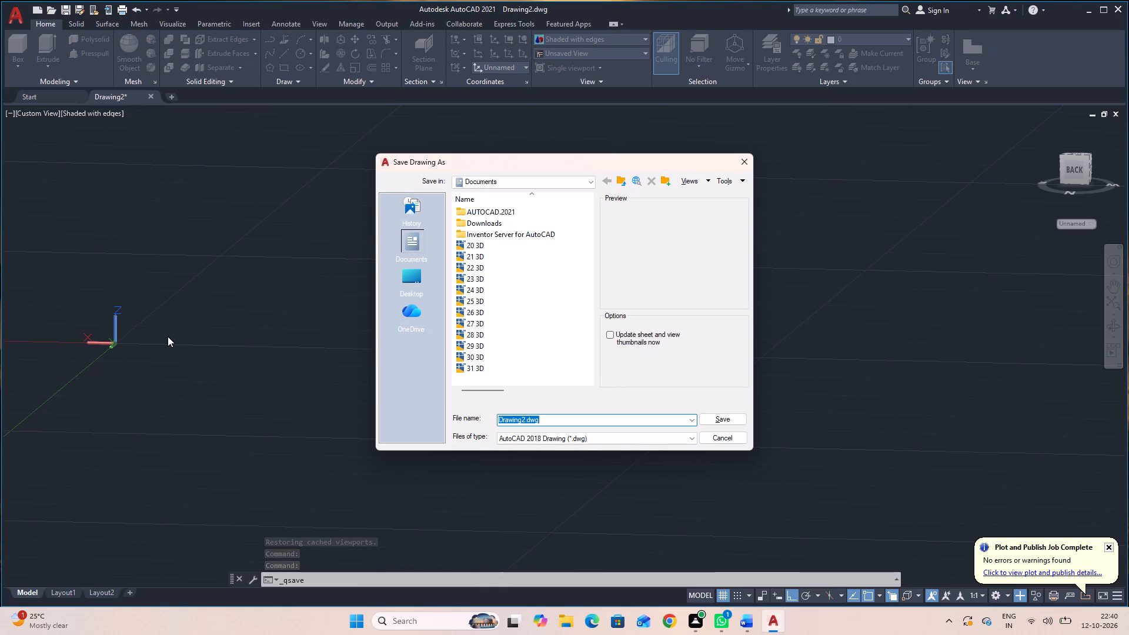
type("32")
key("space")
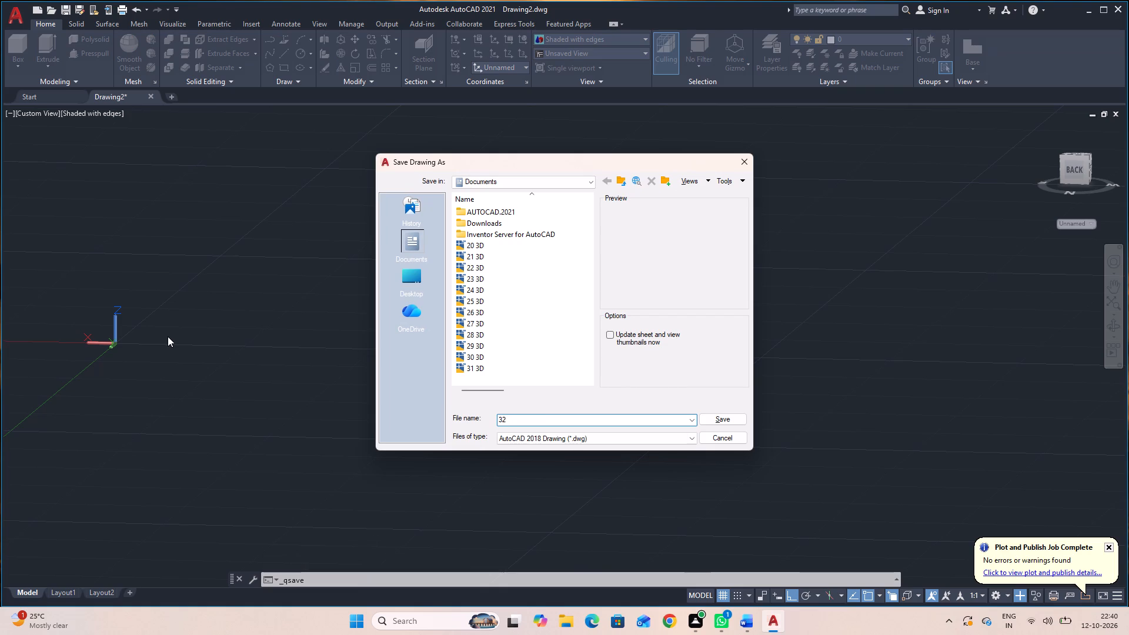
type("3D")
left_click(709, 422)
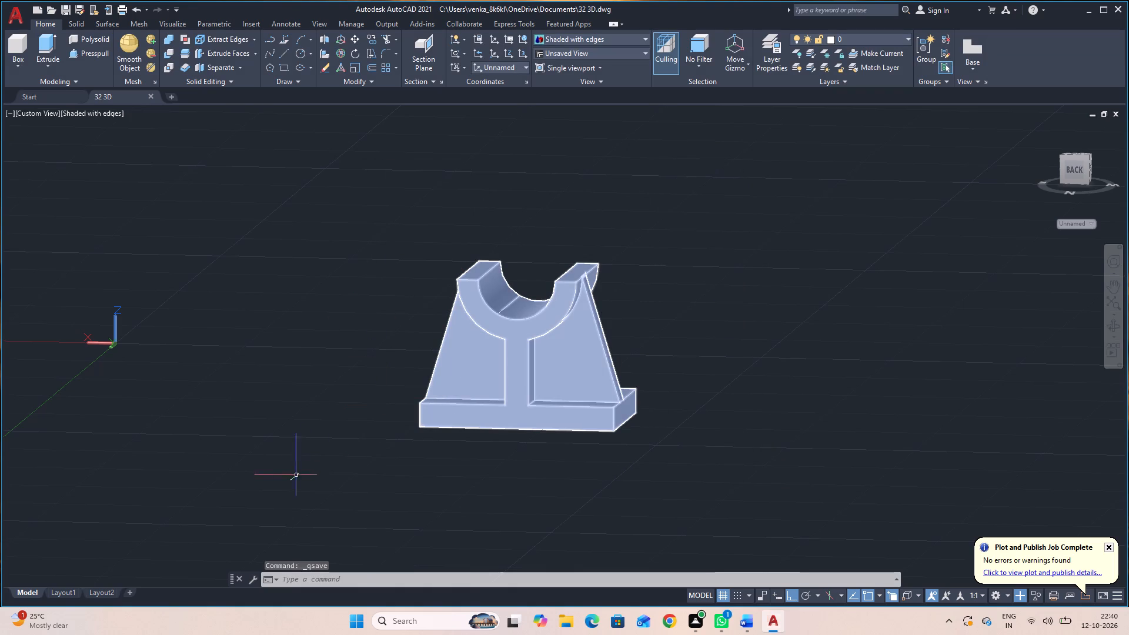
Return to Layout1 and save the drawing again.
left_click(71, 591)
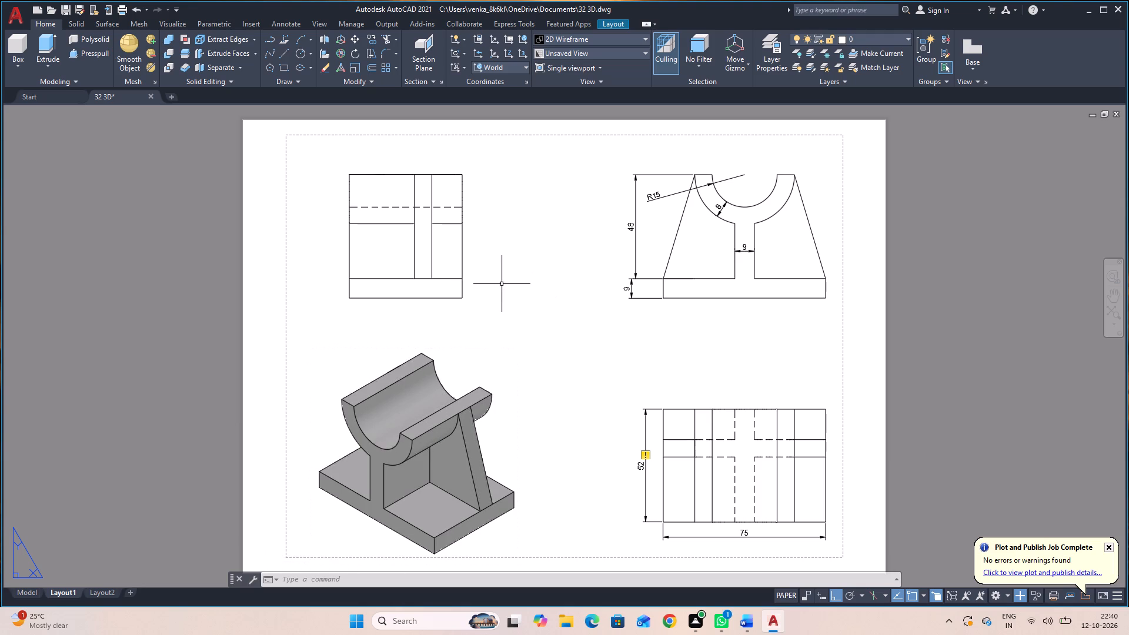
key("space")
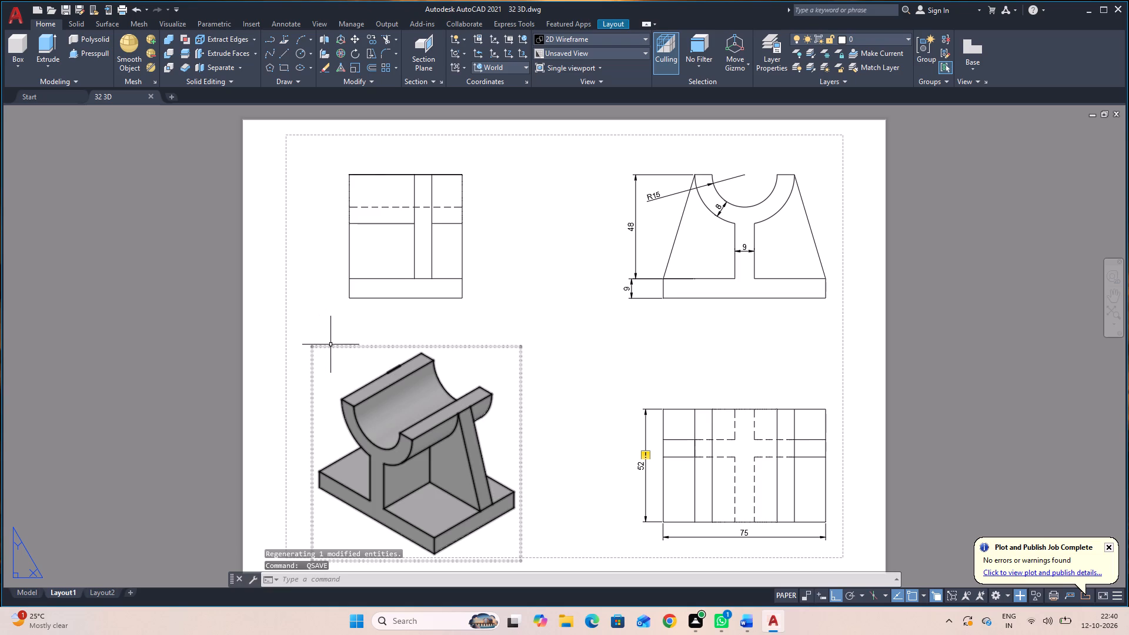
Set up a plot of Layout1 with the DWG To PDF.pc3 plotter and the monochrome.ctb plot style table.
key("ctrl+p")
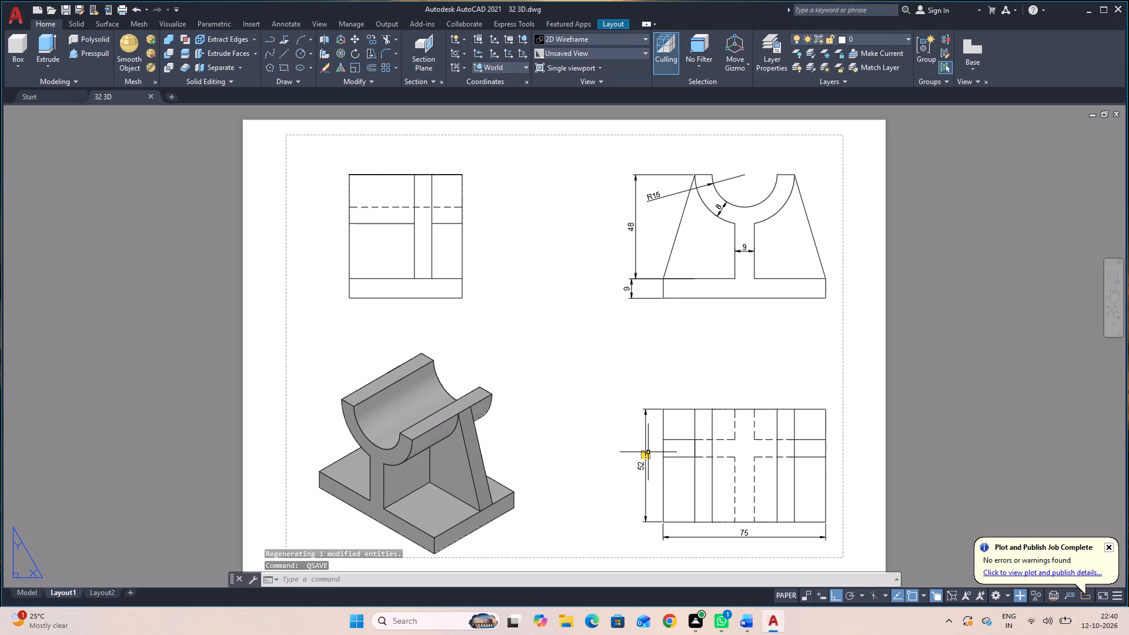
left_click(492, 223)
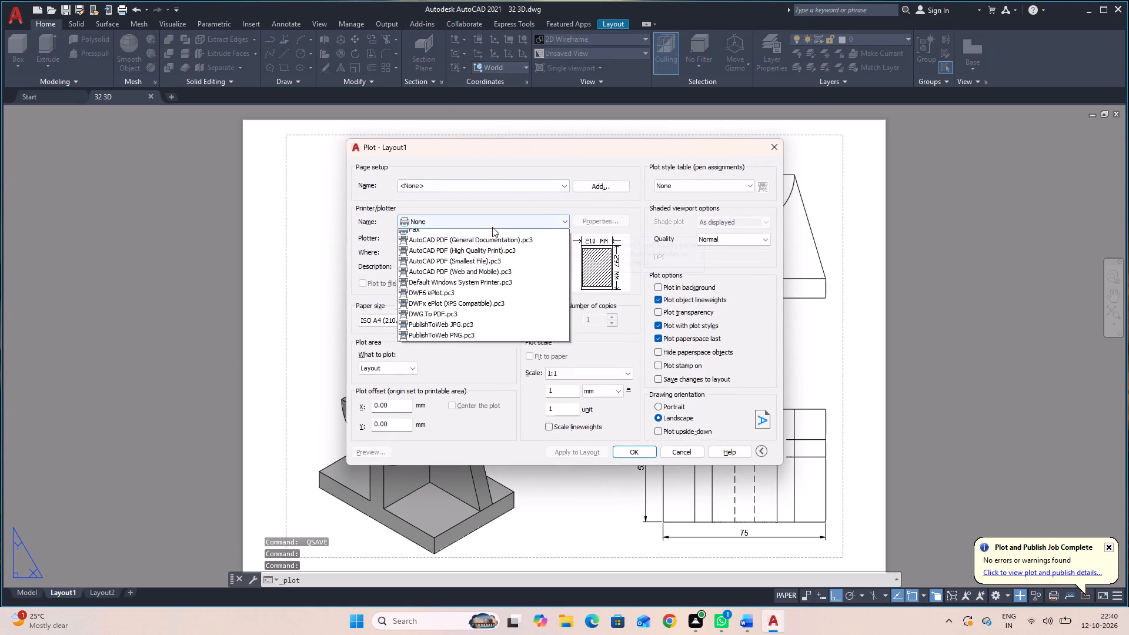
left_click(493, 350)
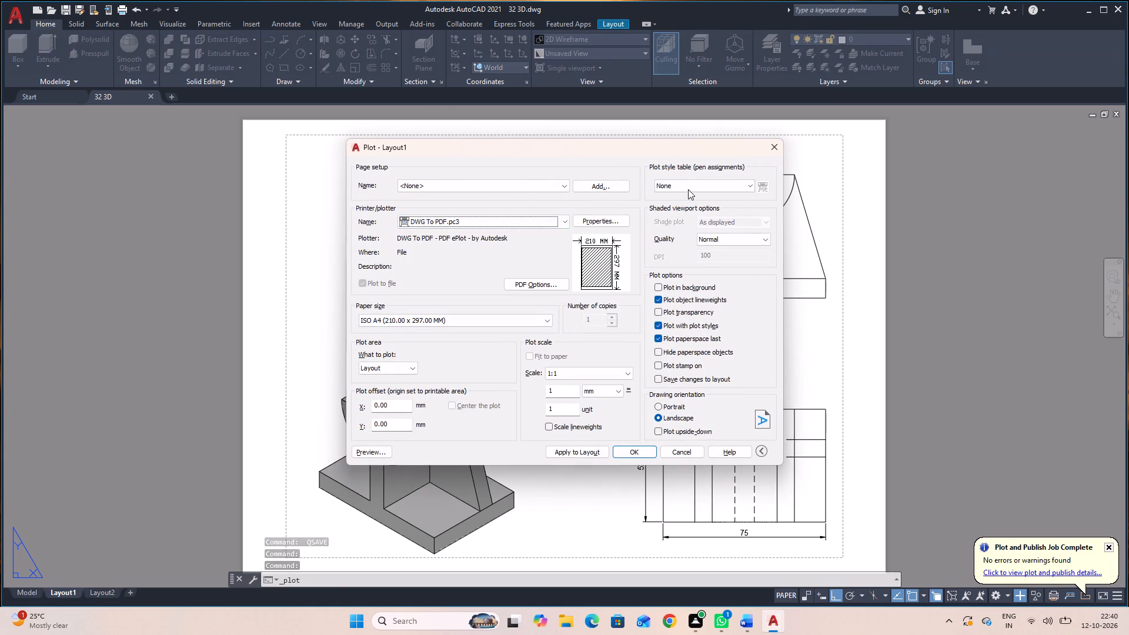
left_click(688, 188)
left_click(694, 246)
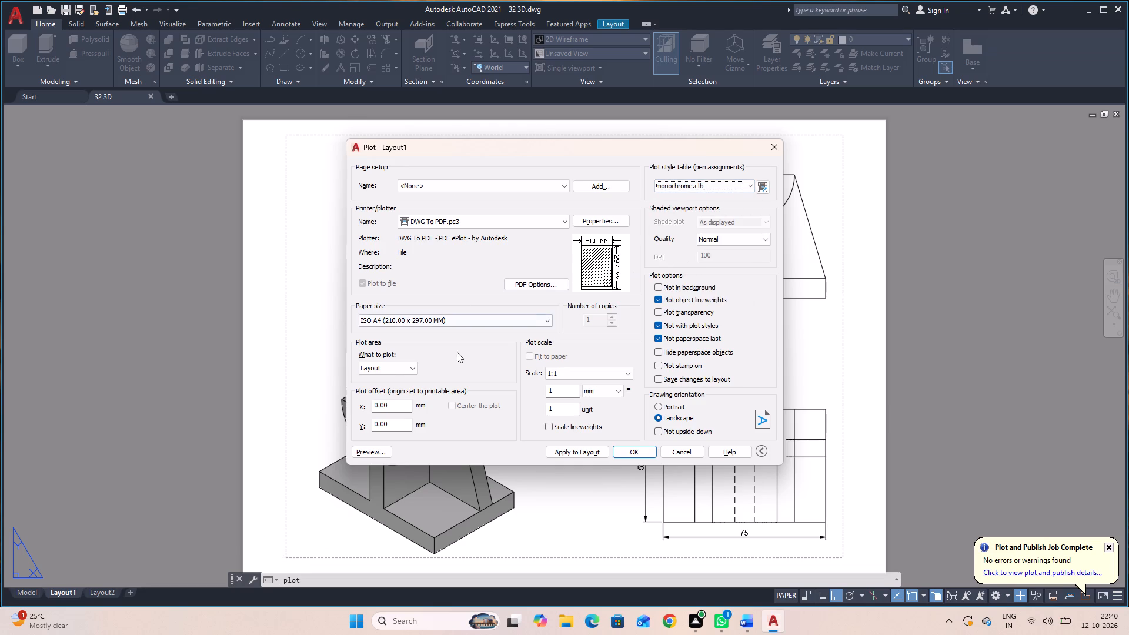
Set the plot area to a window just outside the dashed printable border, enclosing all four views.
left_click(417, 370)
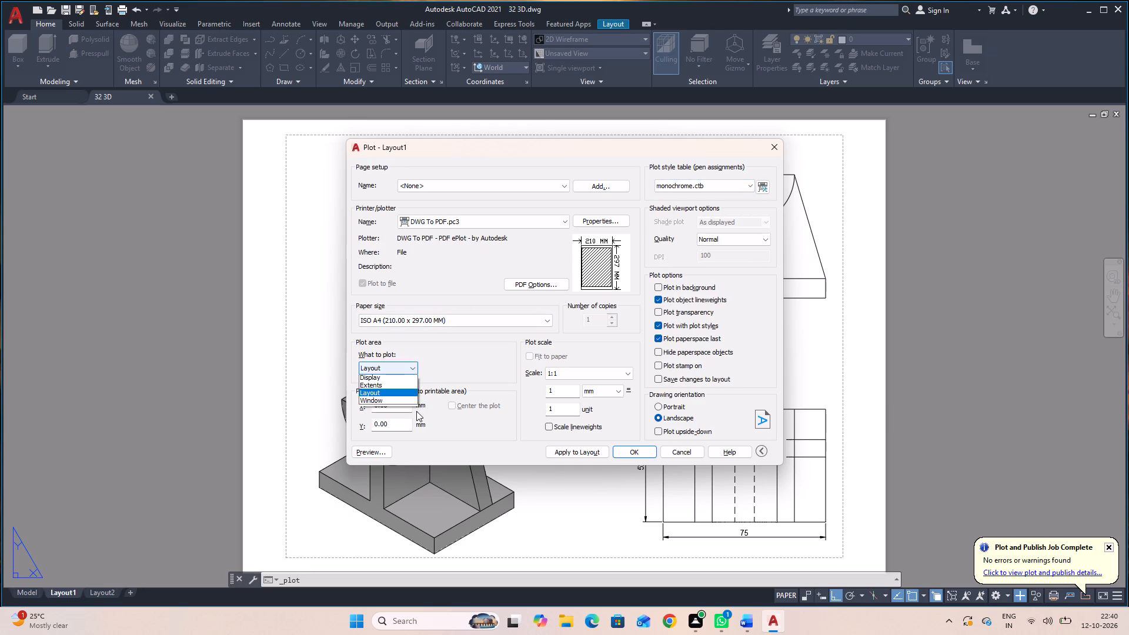
left_click(414, 401)
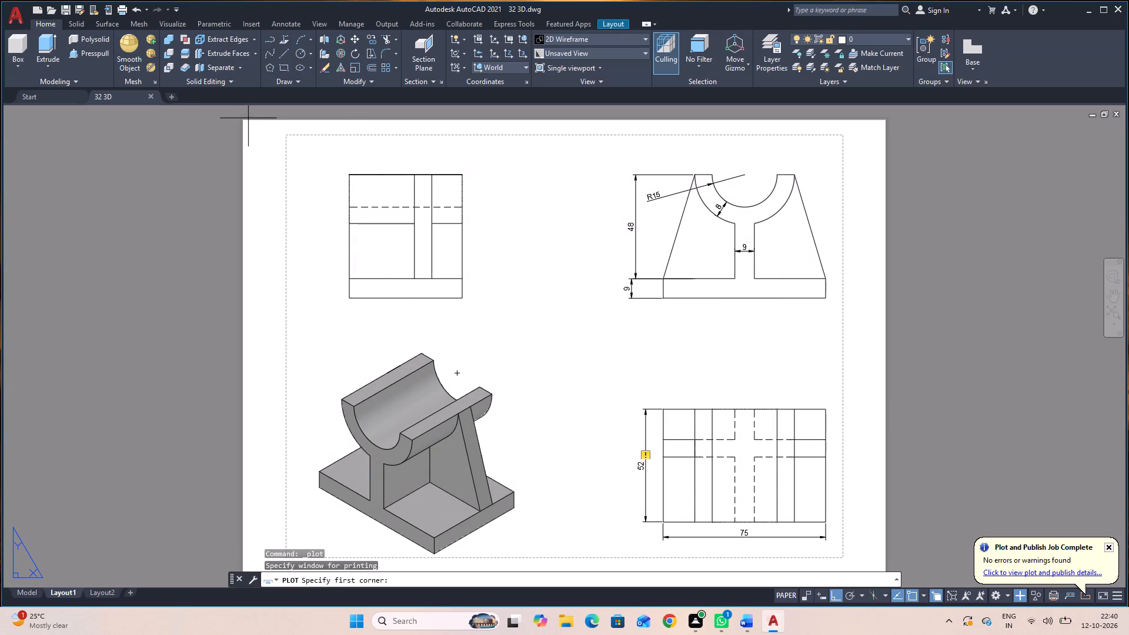
left_click(281, 129)
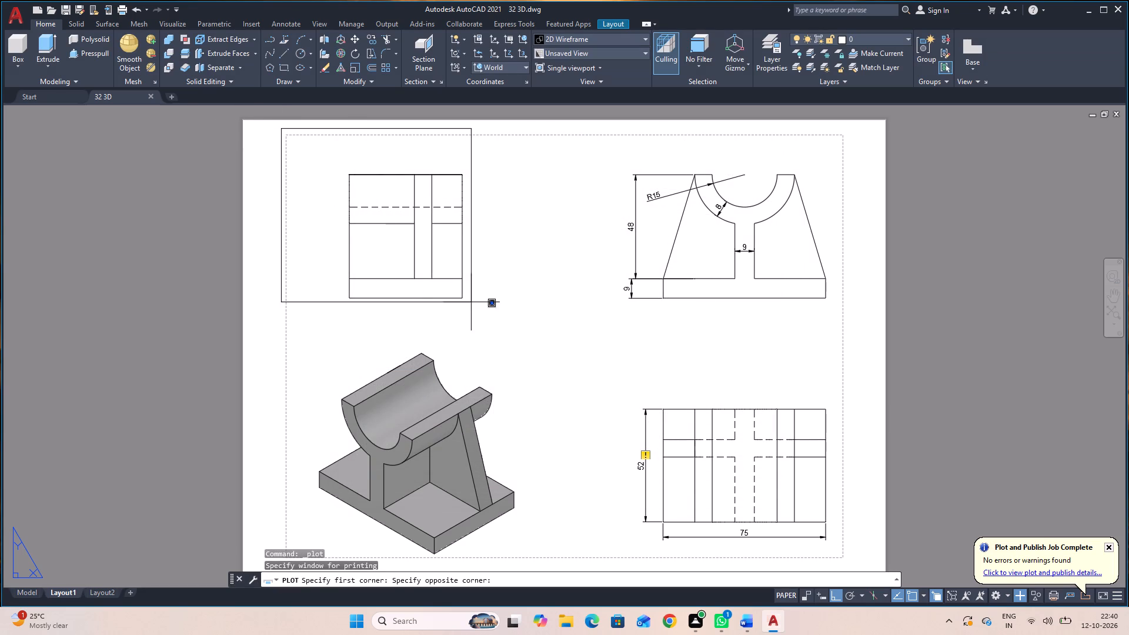
left_click(848, 563)
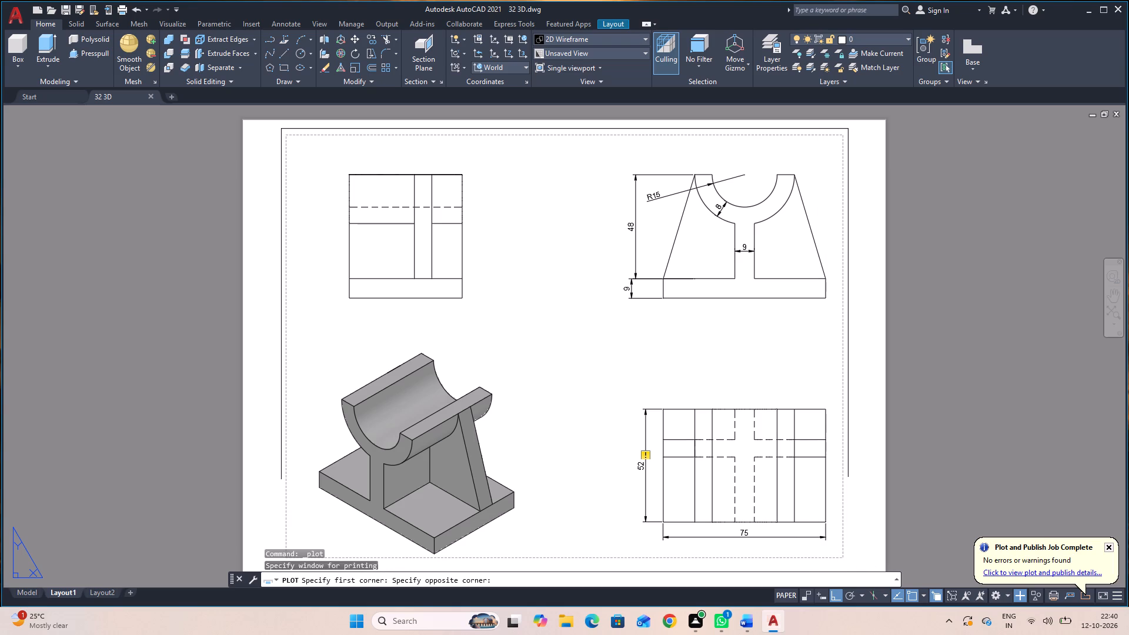
Plot the layout to a PDF in Documents under the suggested file name, and close the PDF viewer that opens.
left_click(626, 449)
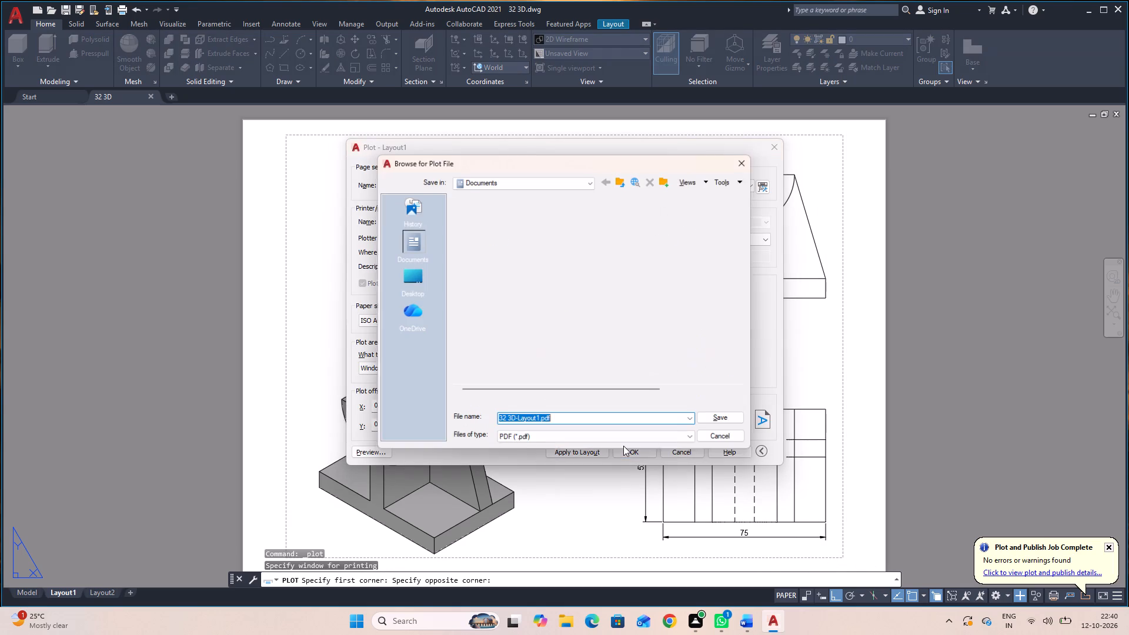
left_click(590, 423)
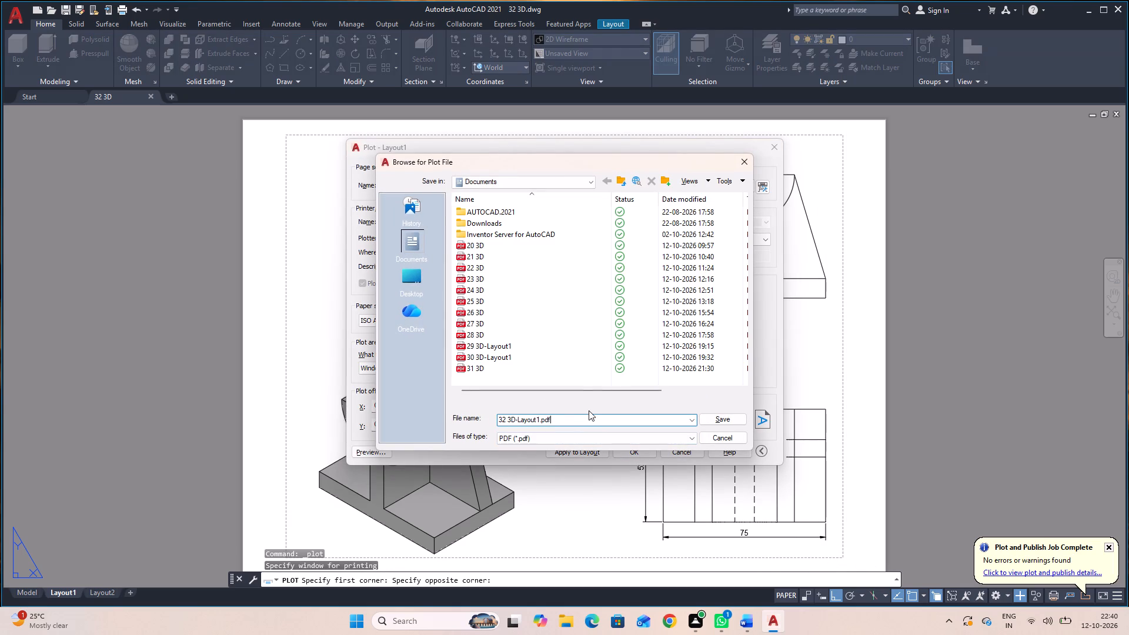
key("Return")
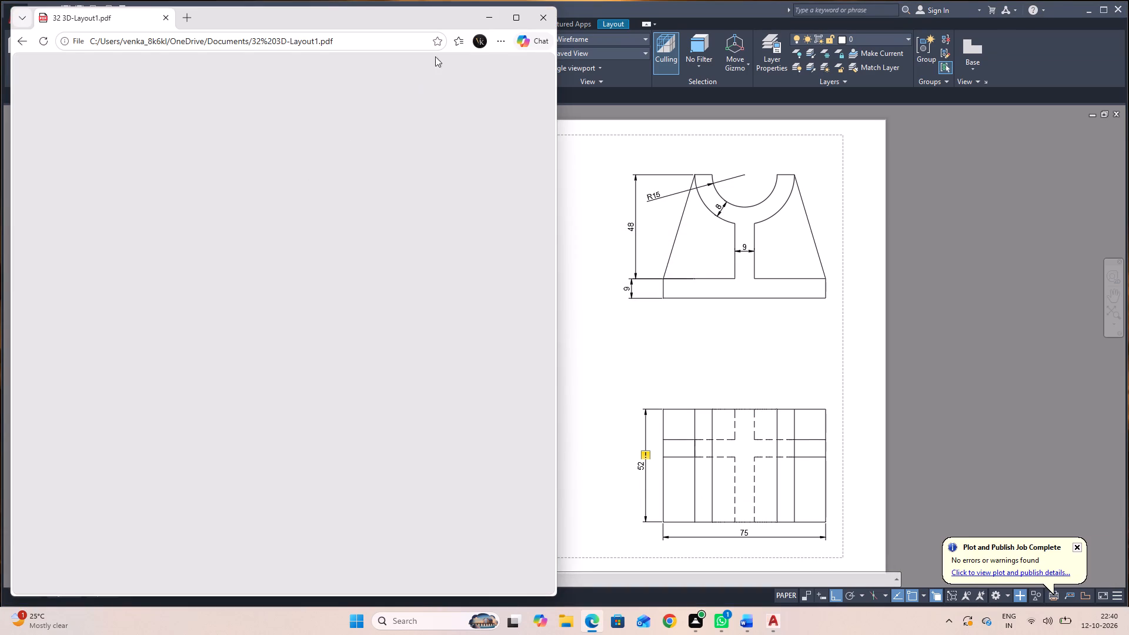
left_click(540, 25)
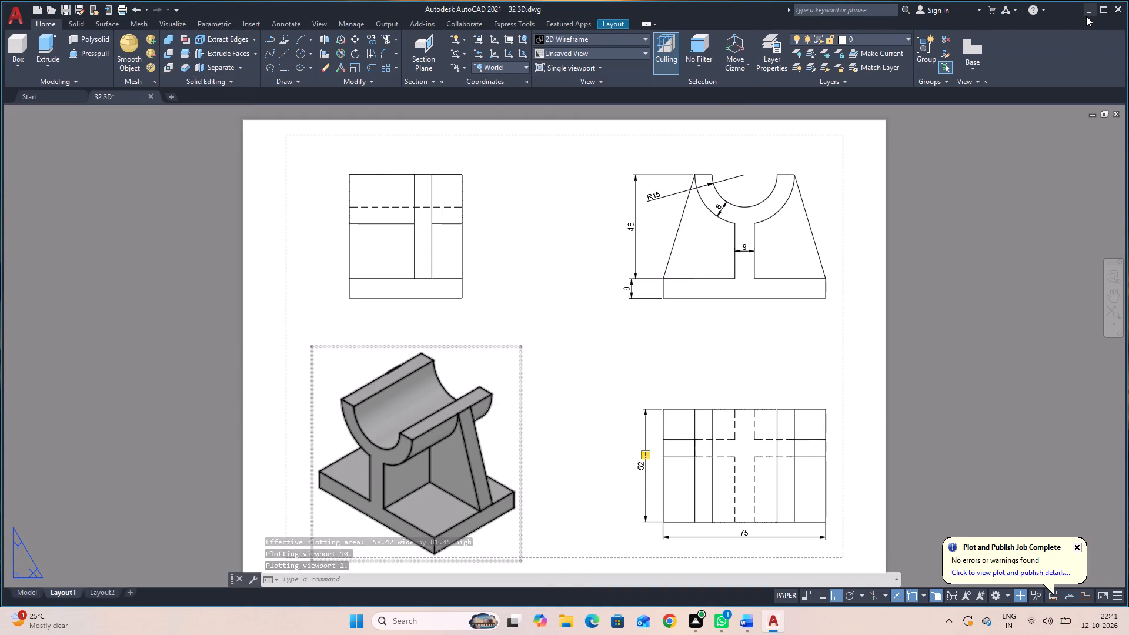